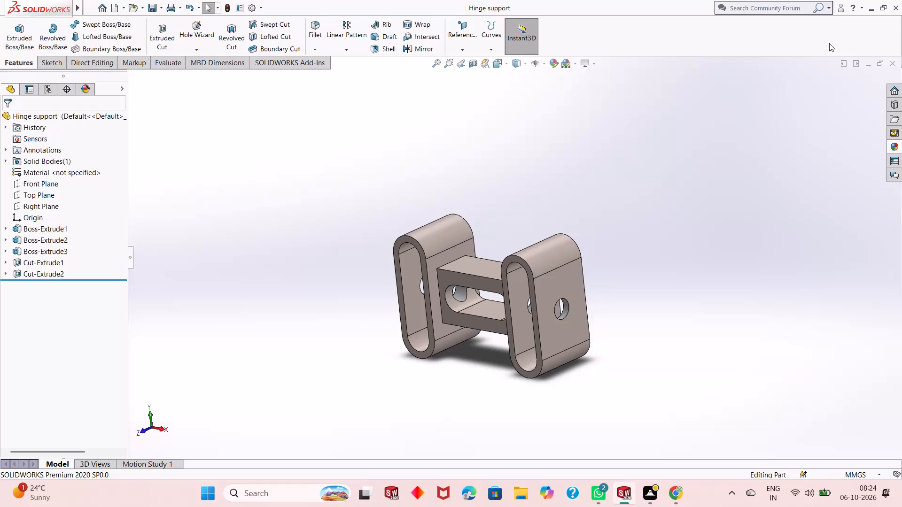
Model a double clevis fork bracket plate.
Close the Hinge support part and create a new part document.
click(894, 69)
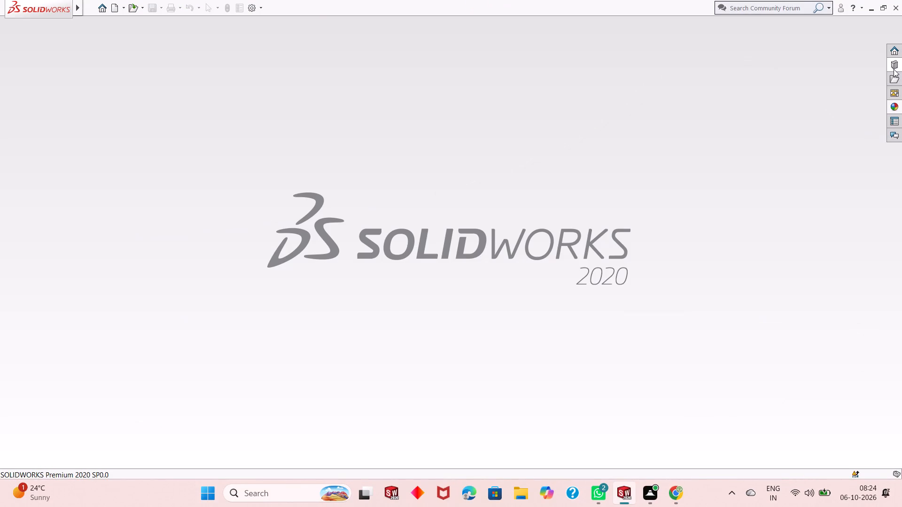
click(112, 8)
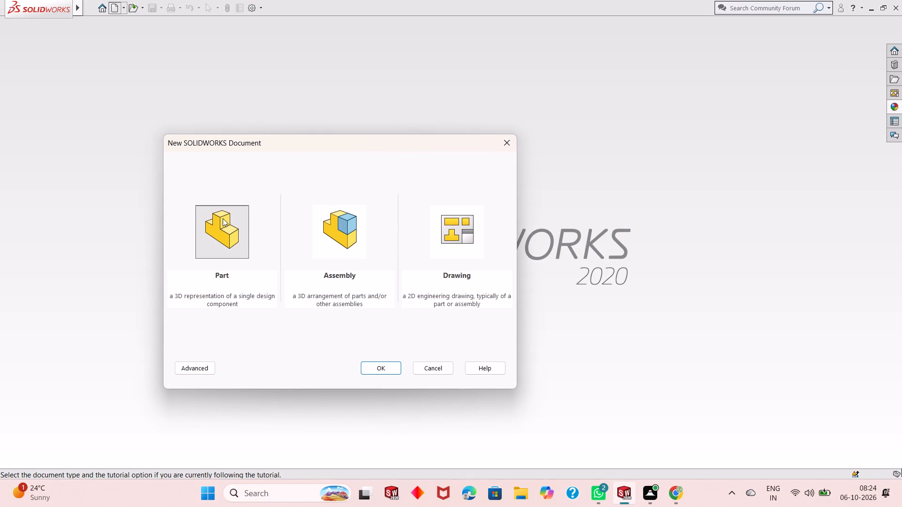
double_click(223, 218)
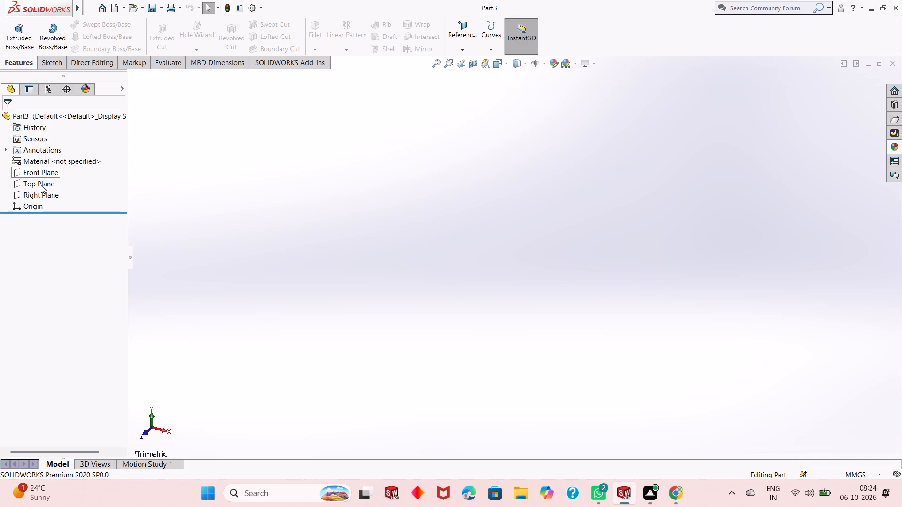
Start a sketch on the Top Plane and draw a center rectangle about 168 by 29 mm centred on the origin.
click(41, 185)
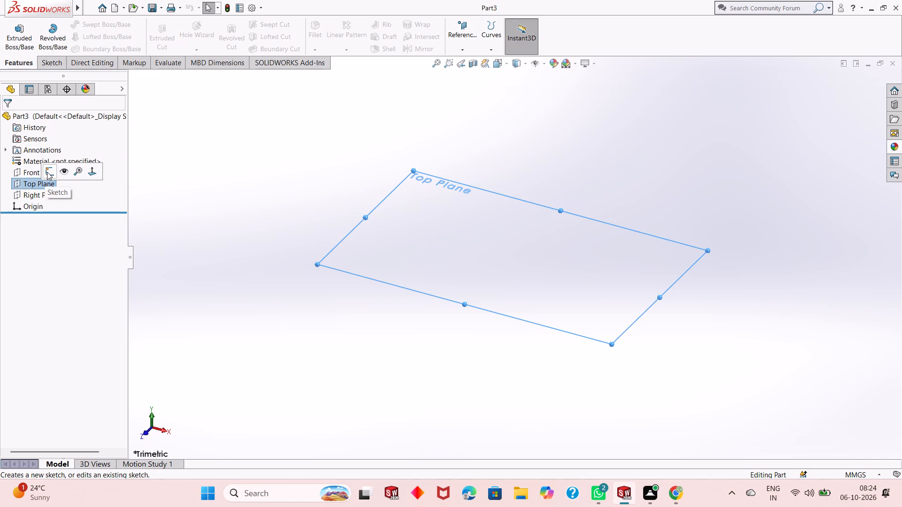
click(47, 172)
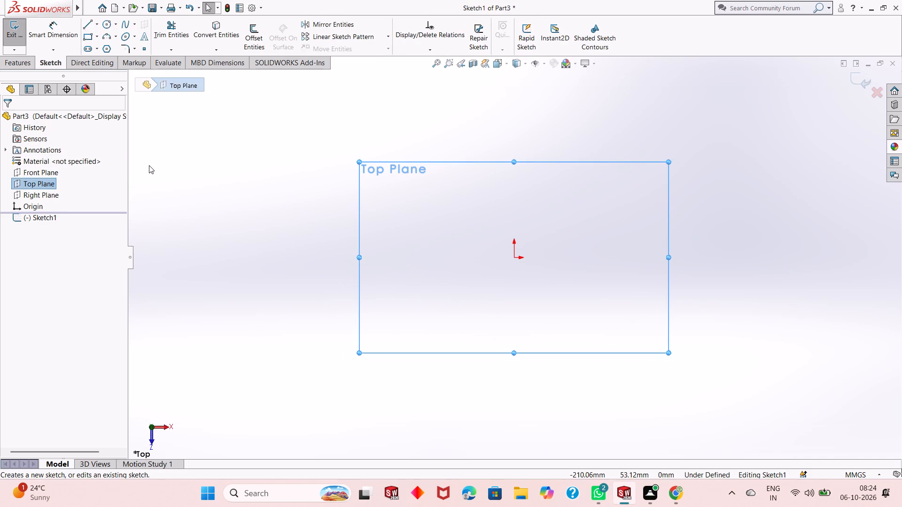
click(149, 165)
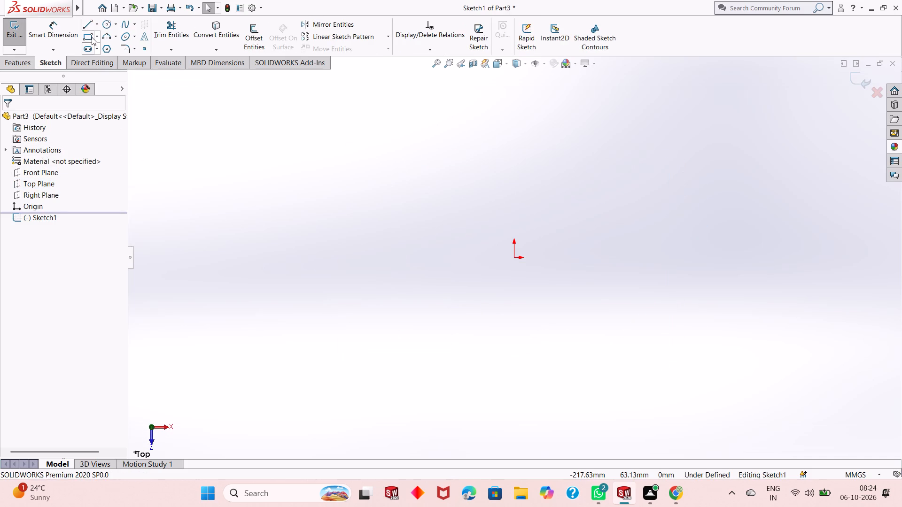
click(94, 37)
click(105, 59)
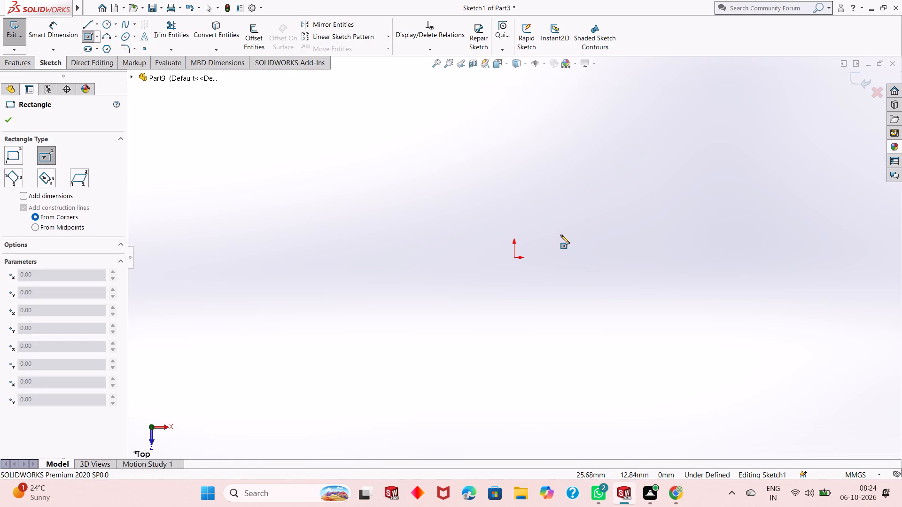
click(515, 257)
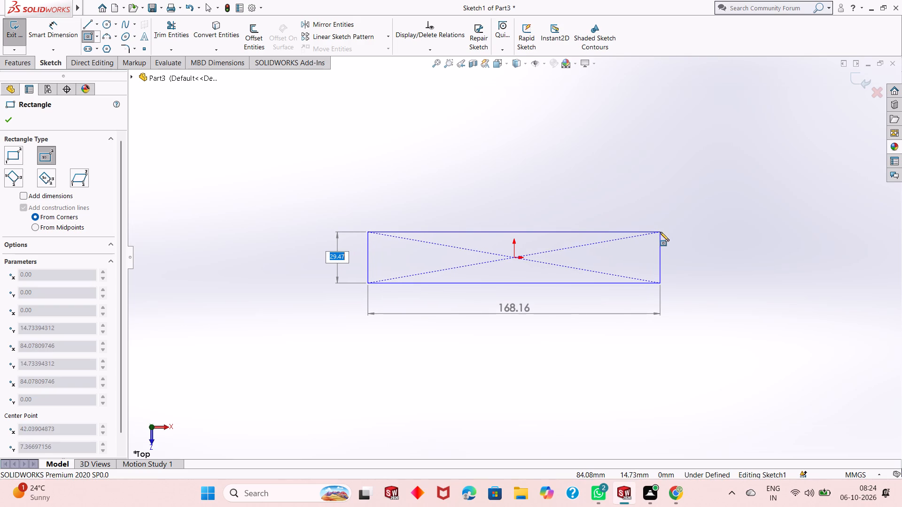
click(660, 232)
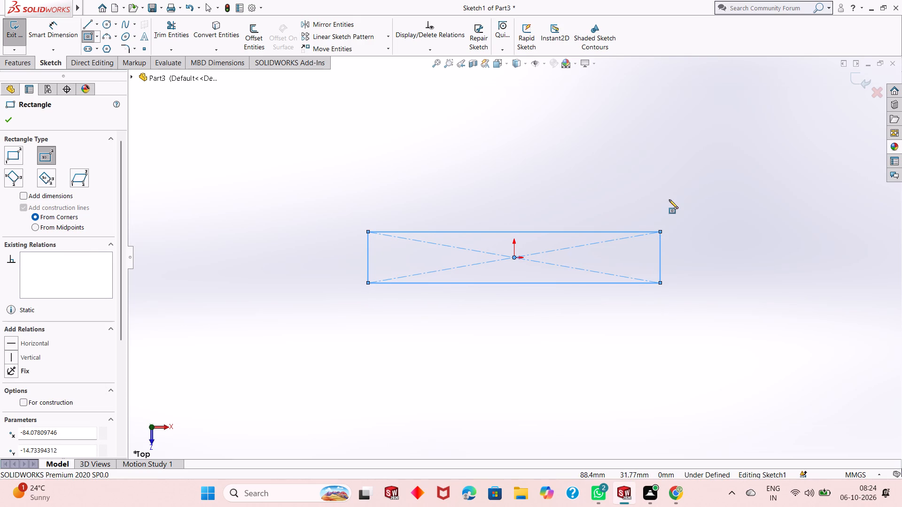
right_click(669, 200)
click(693, 206)
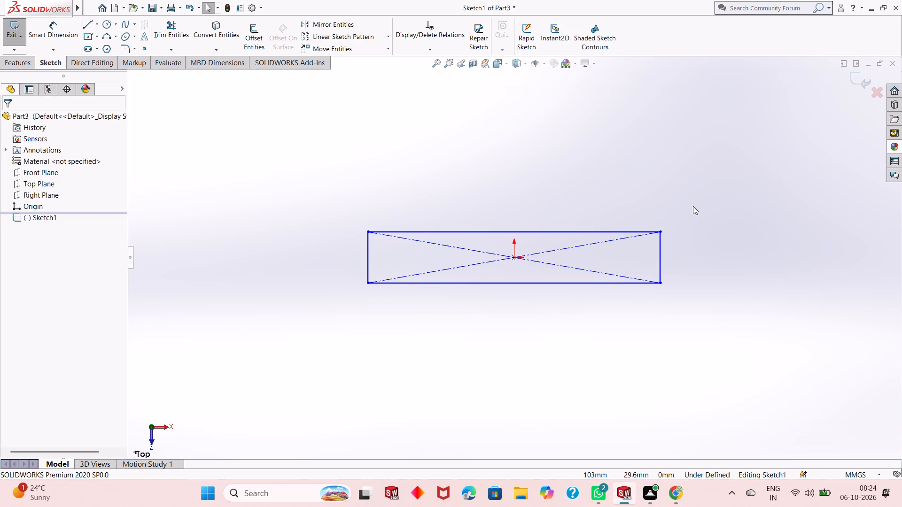
Dimension the rectangle's short vertical side and set it to 30 mm.
click(68, 38)
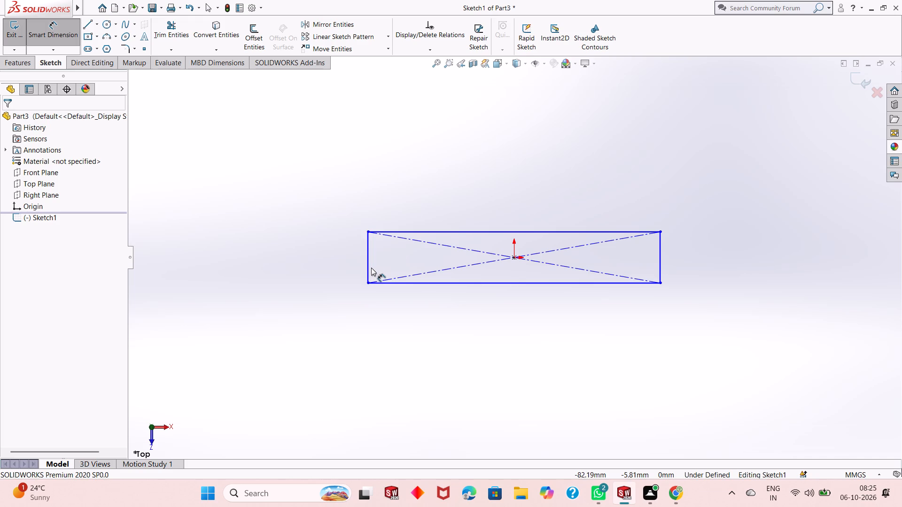
click(370, 264)
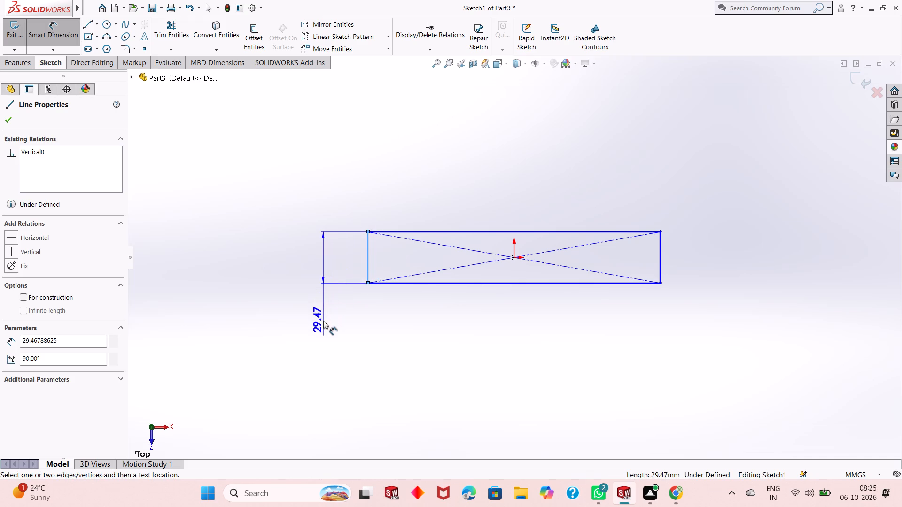
click(323, 321)
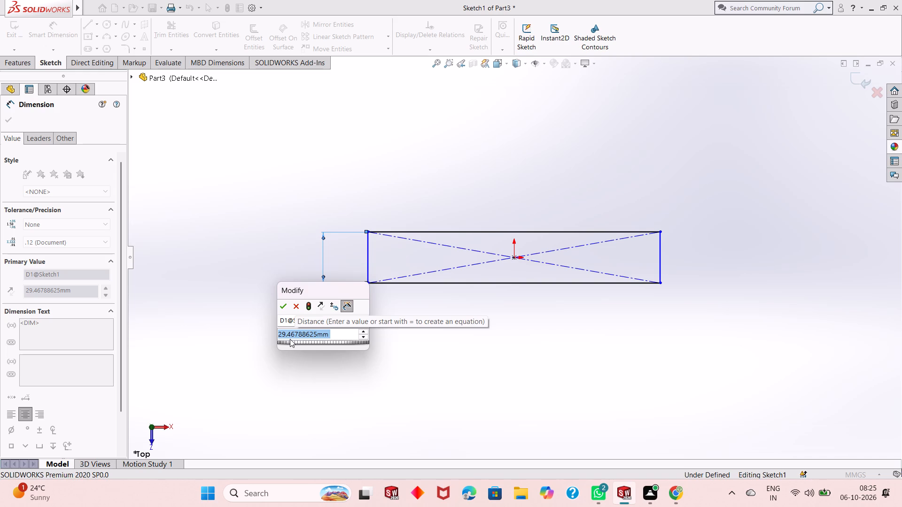
text(30)
key(Return)
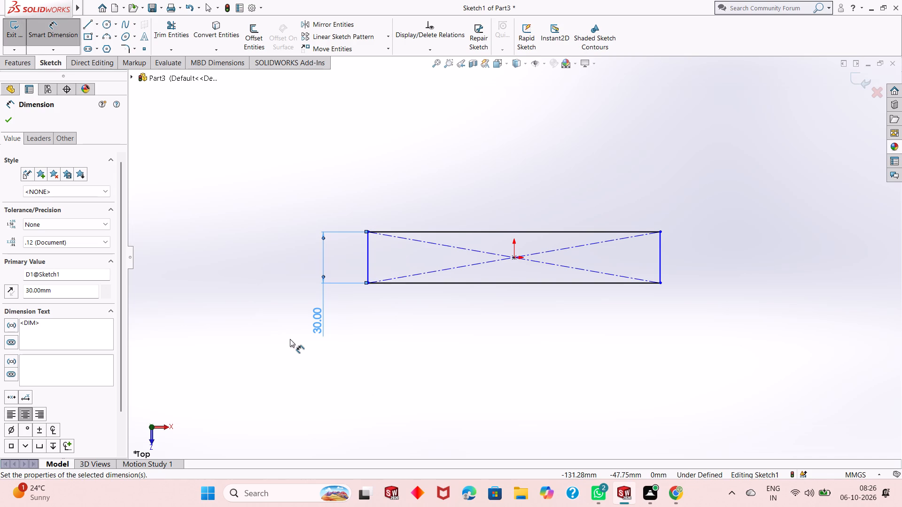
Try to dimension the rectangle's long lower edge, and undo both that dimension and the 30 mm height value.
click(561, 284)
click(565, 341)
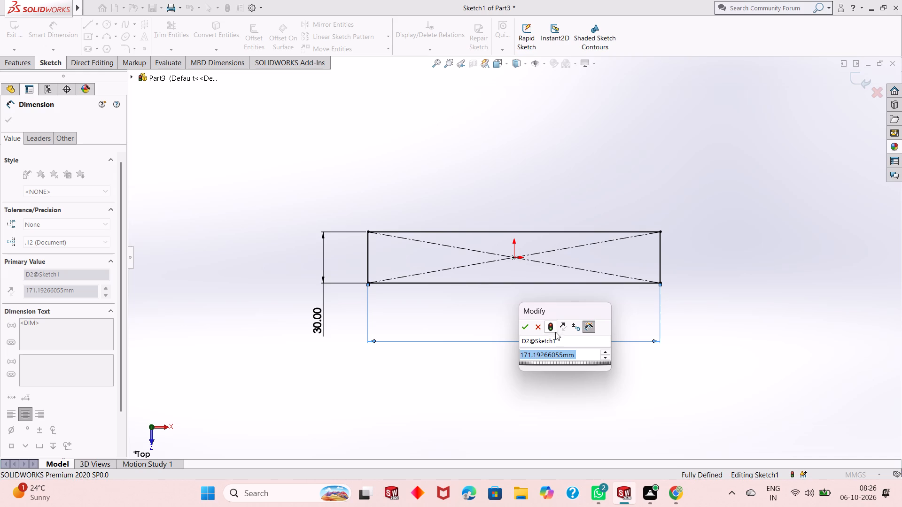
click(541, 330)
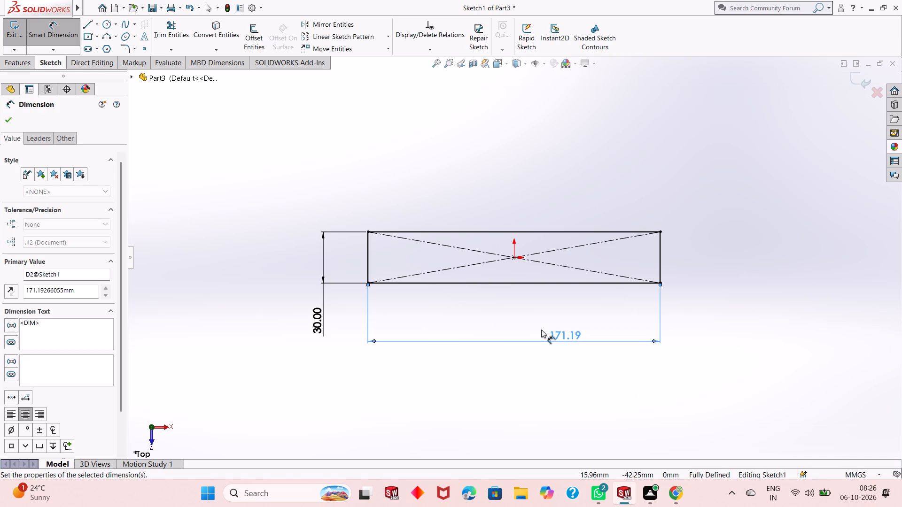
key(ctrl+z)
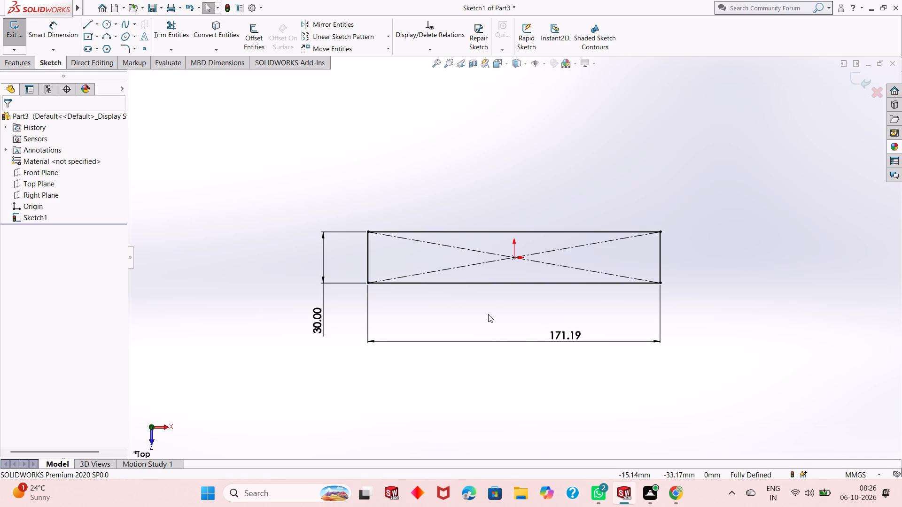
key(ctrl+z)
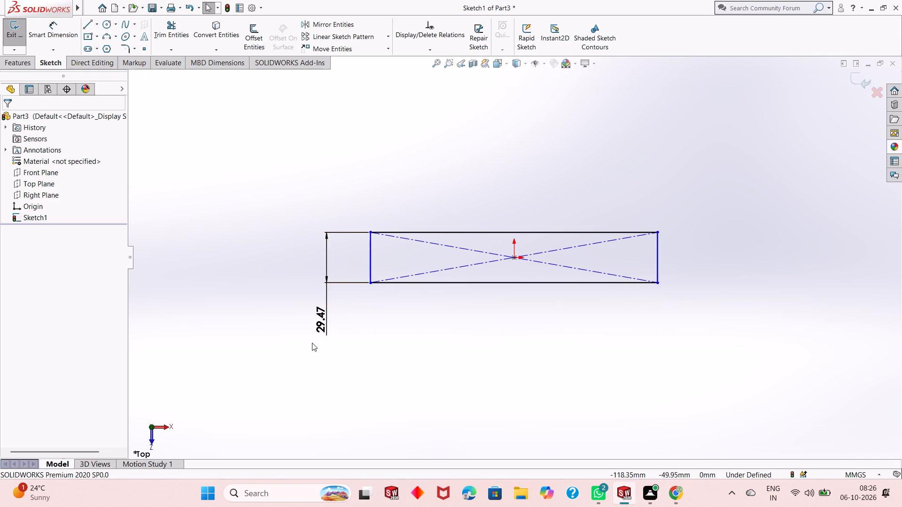
Set the rectangle's height dimension to 0.90 mm.
double_click(323, 327)
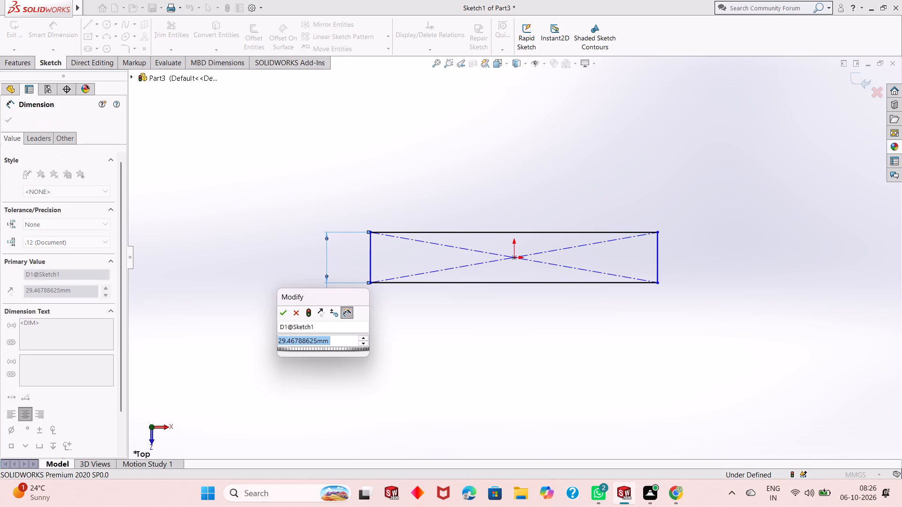
text(0.90)
key(Return)
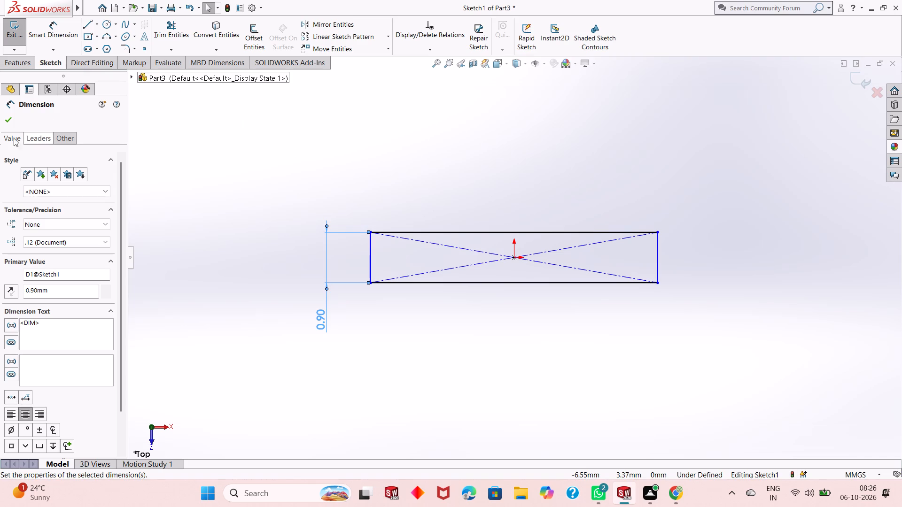
click(11, 119)
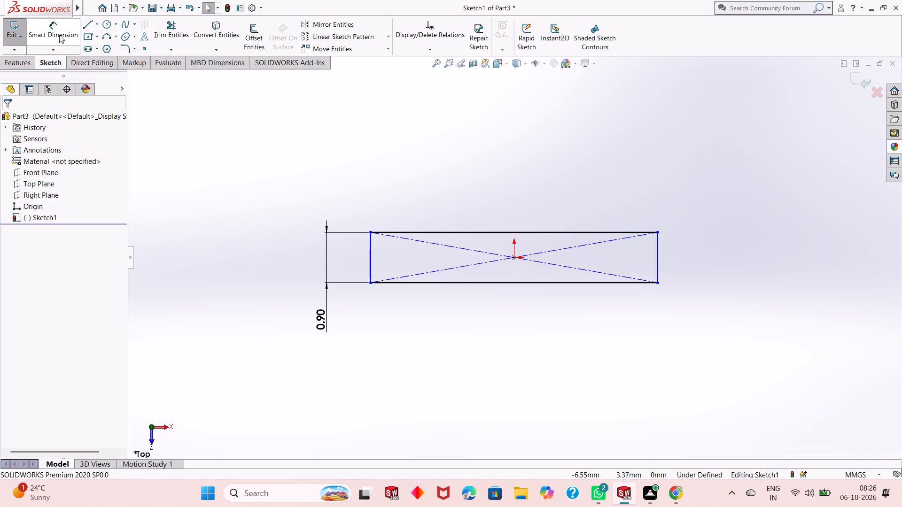
Dimension the rectangle's long lower edge and set it to 2.91 mm.
click(59, 35)
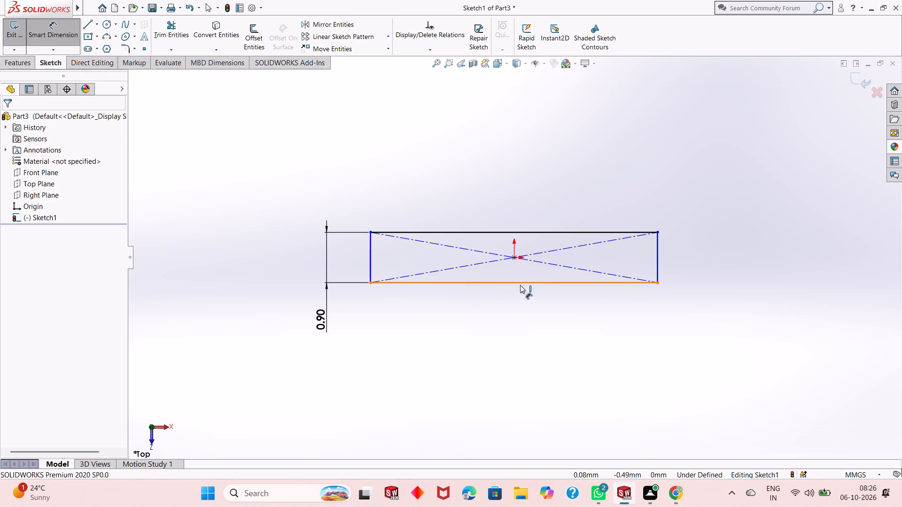
click(537, 284)
click(535, 330)
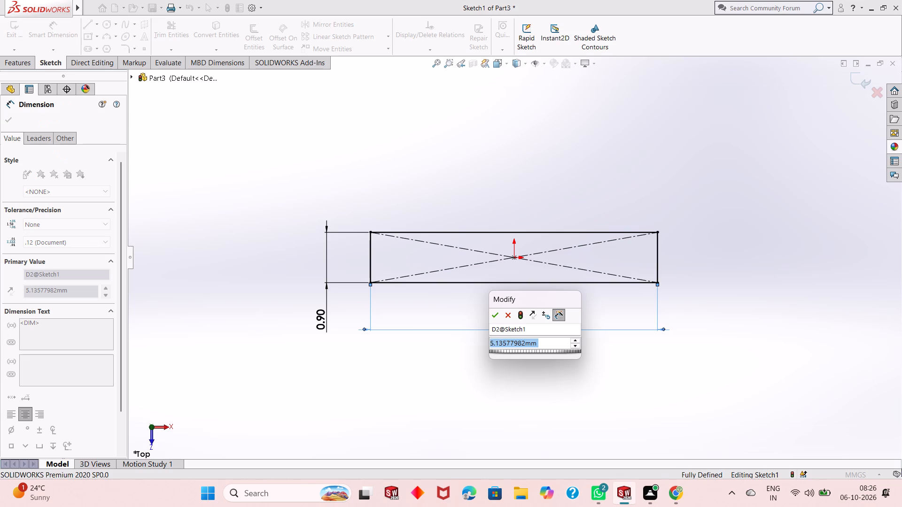
text(2.9)
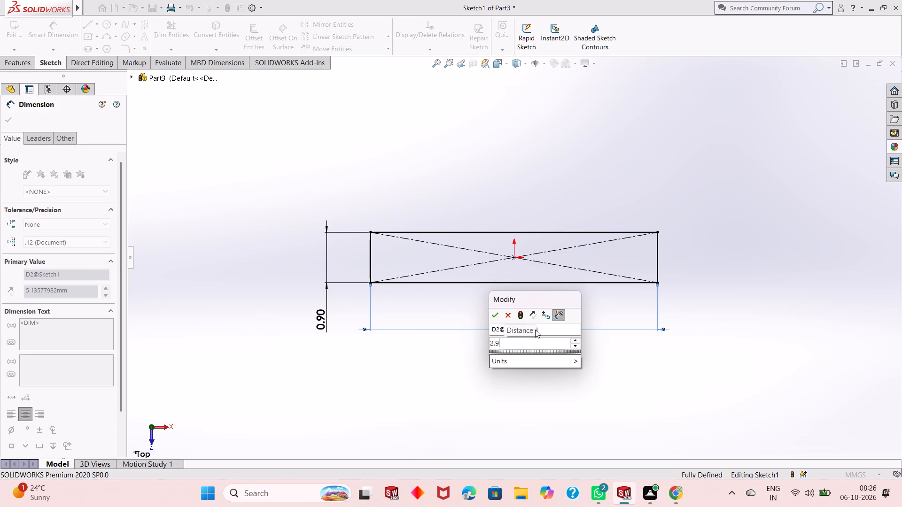
key(1)
key(Return)
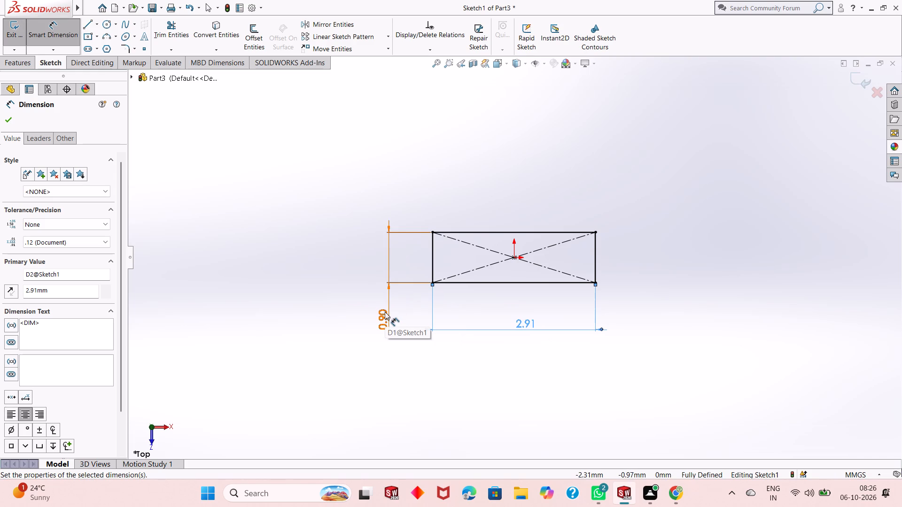
click(321, 273)
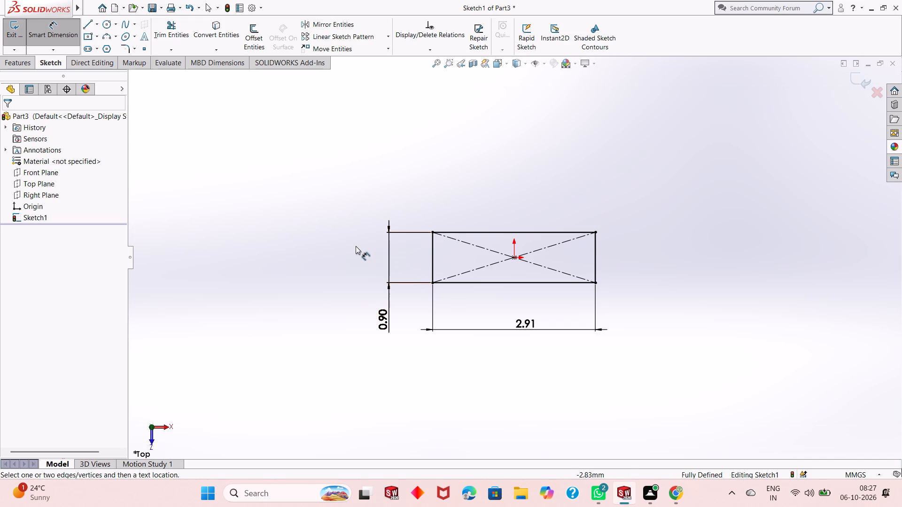
Extrude the rectangle as a blind boss 3 mm deep from the sketch plane.
click(18, 62)
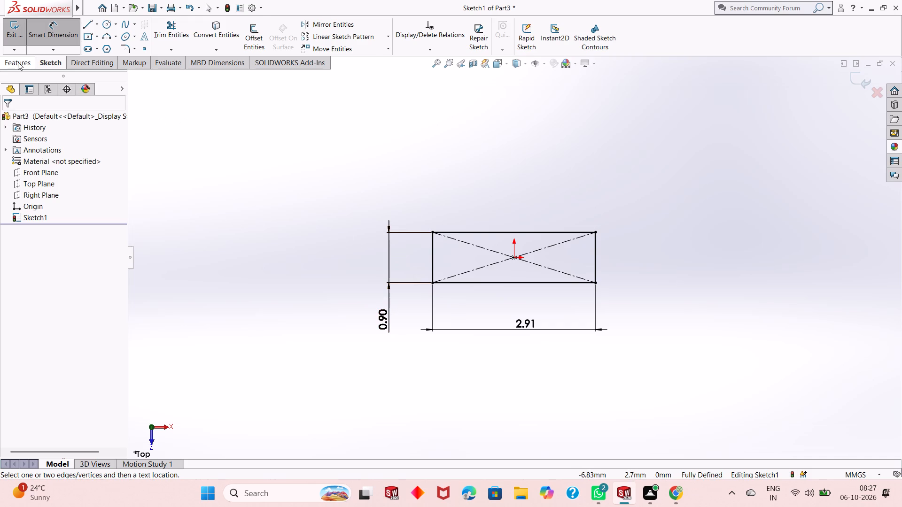
click(16, 49)
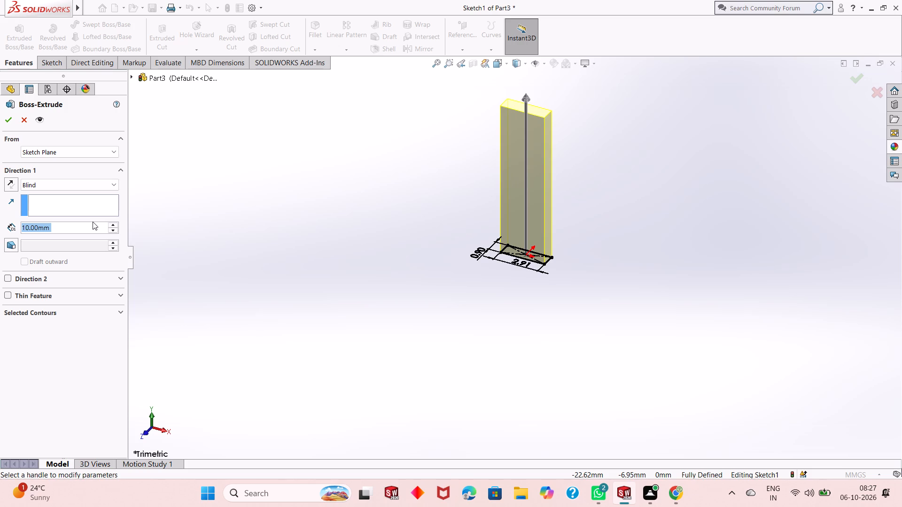
key(3)
key(Return)
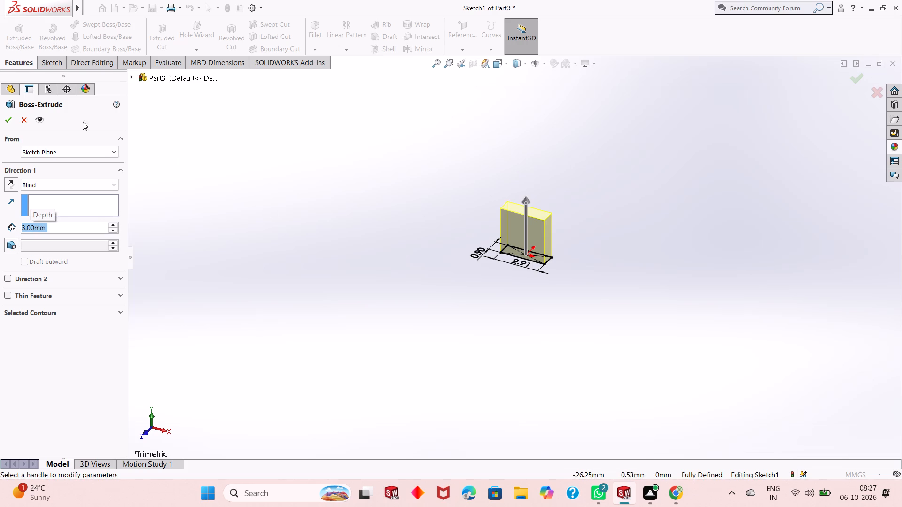
click(8, 122)
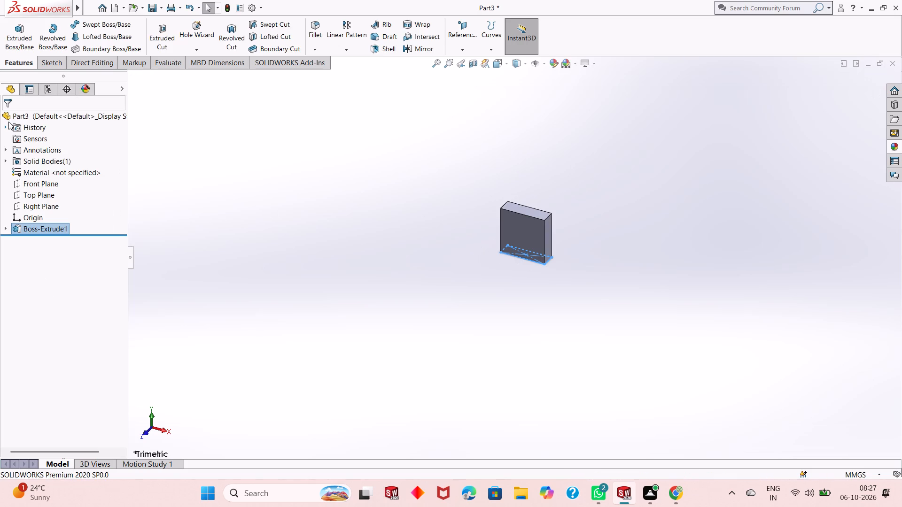
Examine the extruded block up close and from several angles.
ctrl+scroll(524, 211, up, 2)
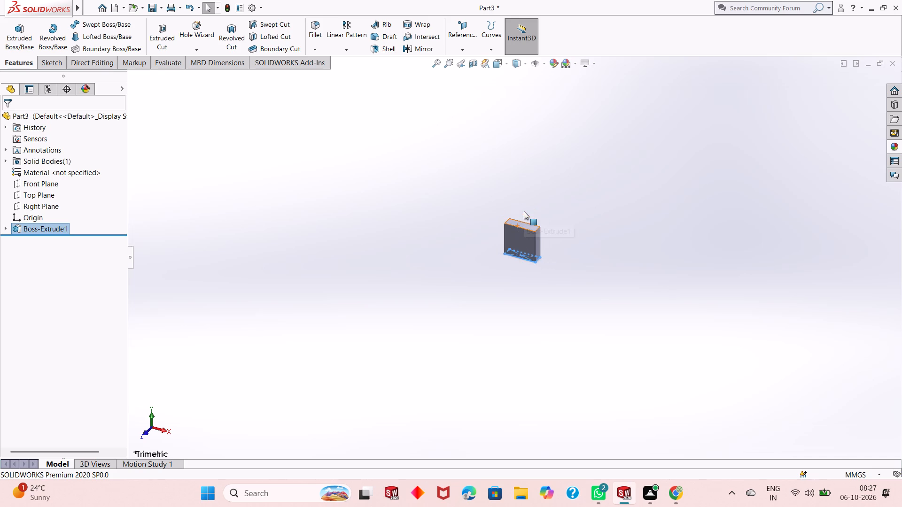
ctrl+scroll(524, 211, down, 7)
ctrl+scroll(522, 395, down, 2)
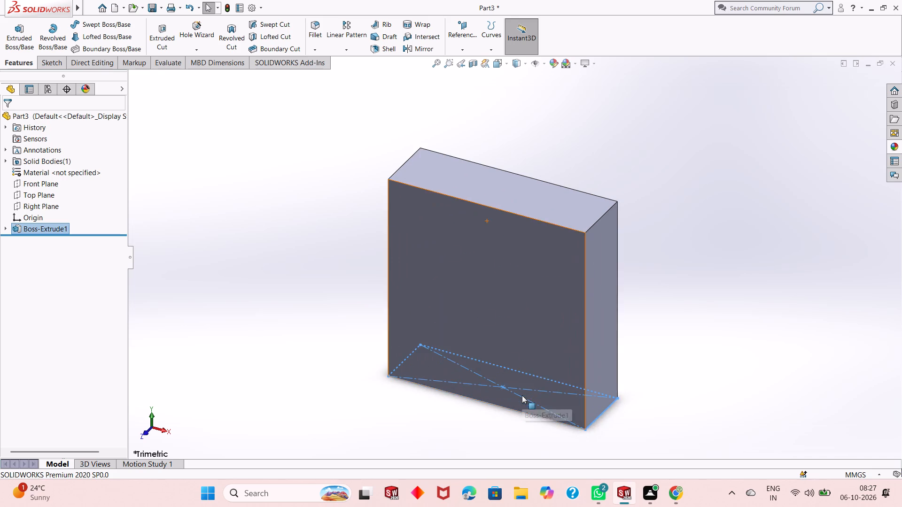
ctrl+scroll(522, 395, down, 2)
click(311, 402)
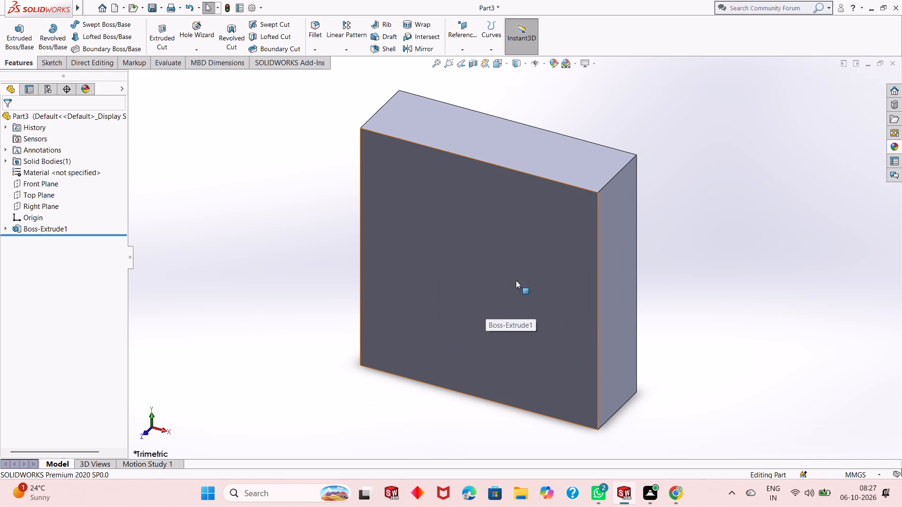
middle_drag(520, 301, 379, 257)
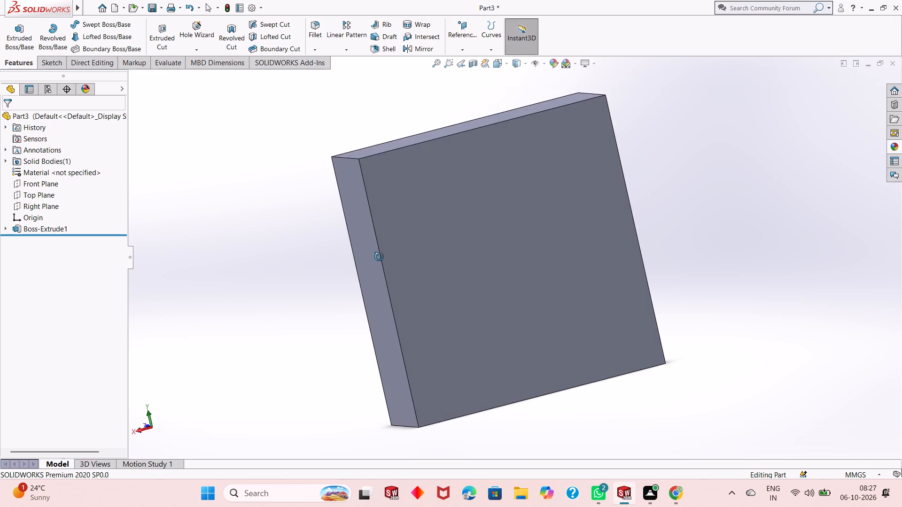
middle_drag(379, 257, 556, 248)
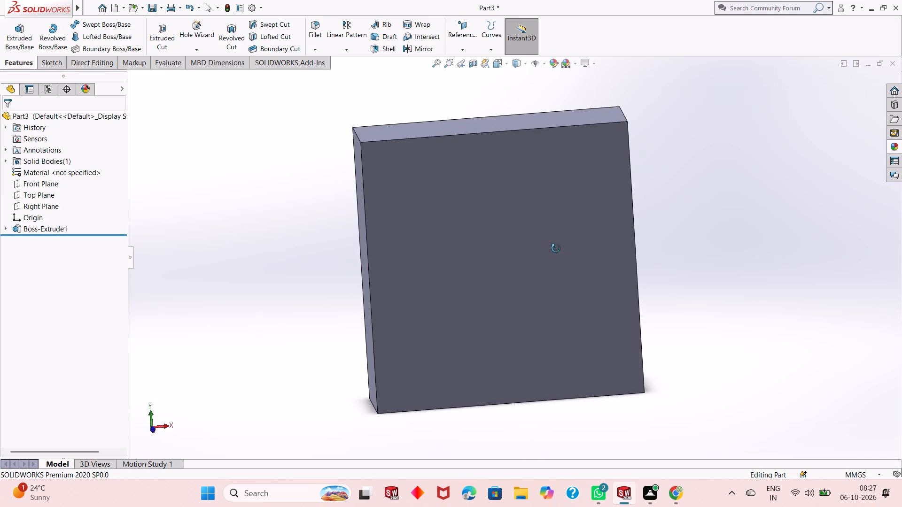
Fillet the two short lower edges of the block, one at each end, with a 0.25 mm radius.
middle_drag(556, 248, 553, 254)
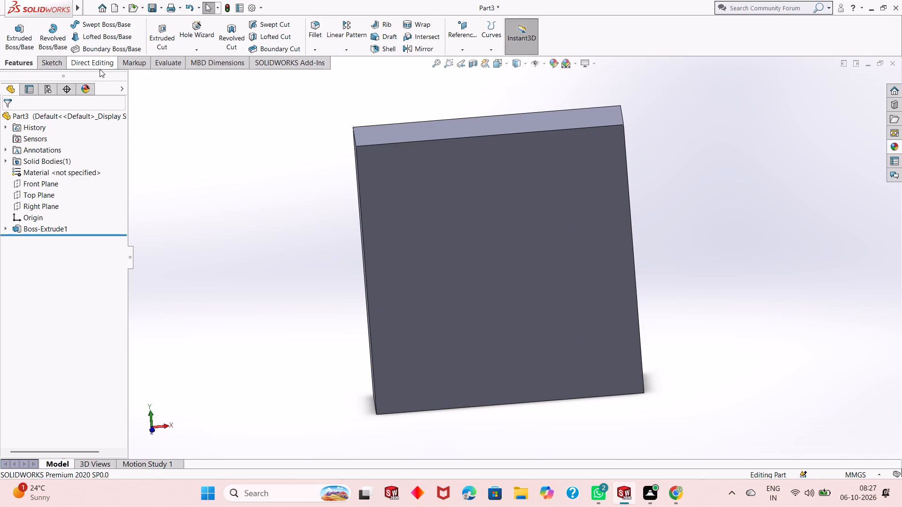
click(311, 35)
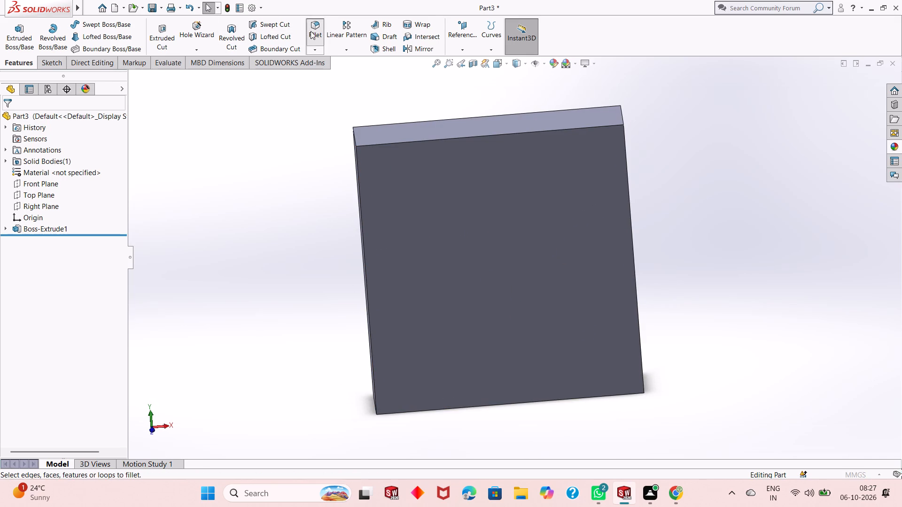
key(2)
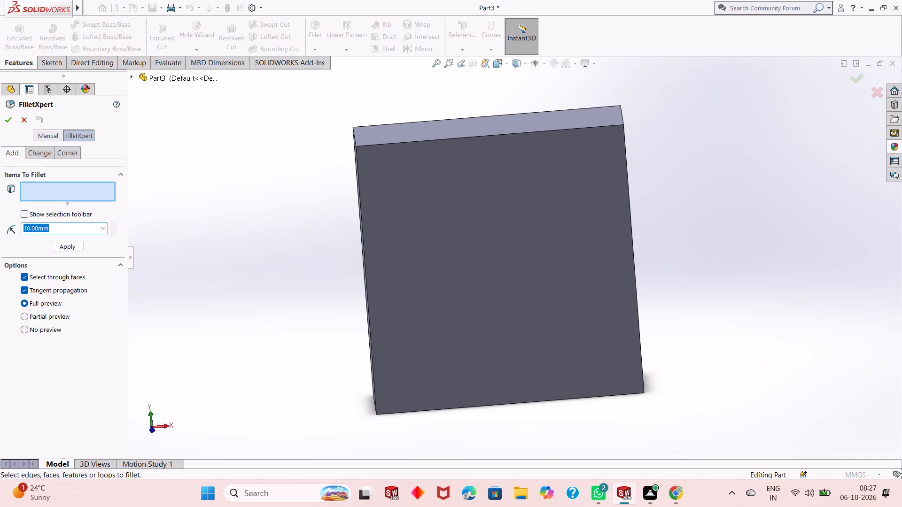
key(BackSpace)
text(0.25)
key(Return)
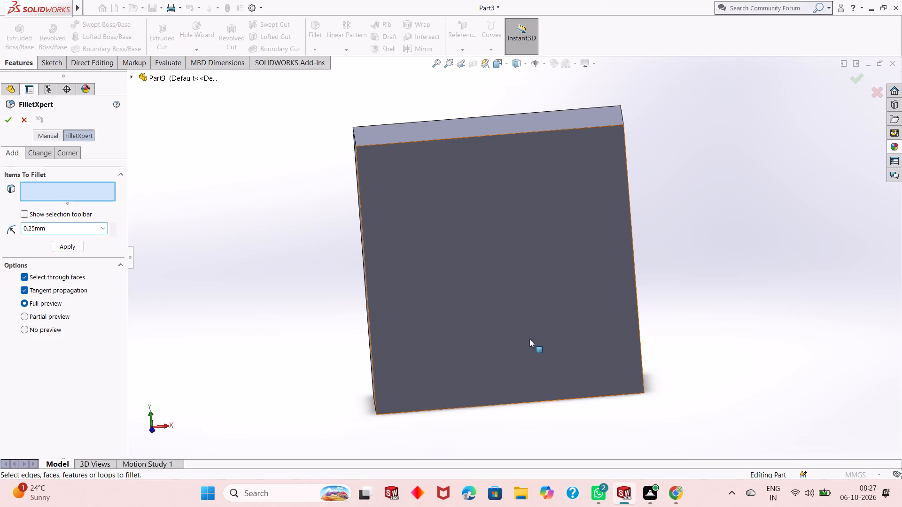
middle_drag(504, 359, 532, 292)
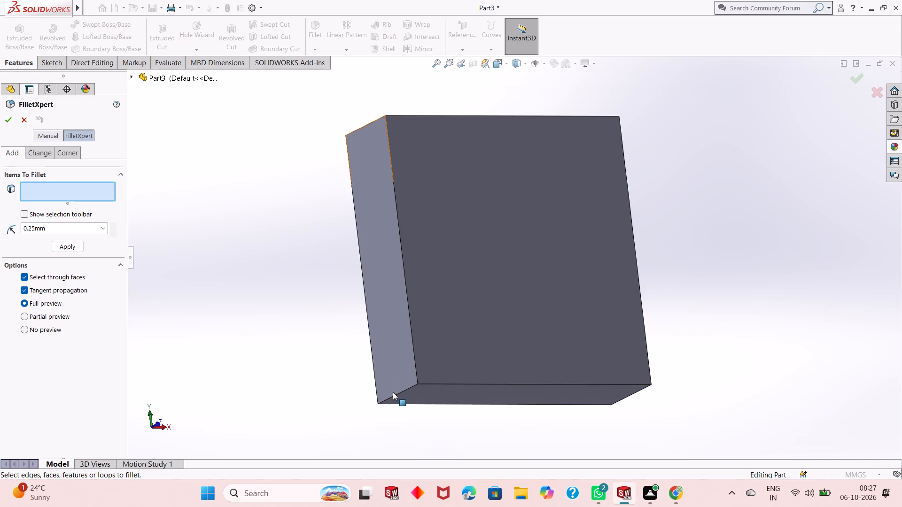
click(393, 396)
middle_drag(600, 407, 519, 410)
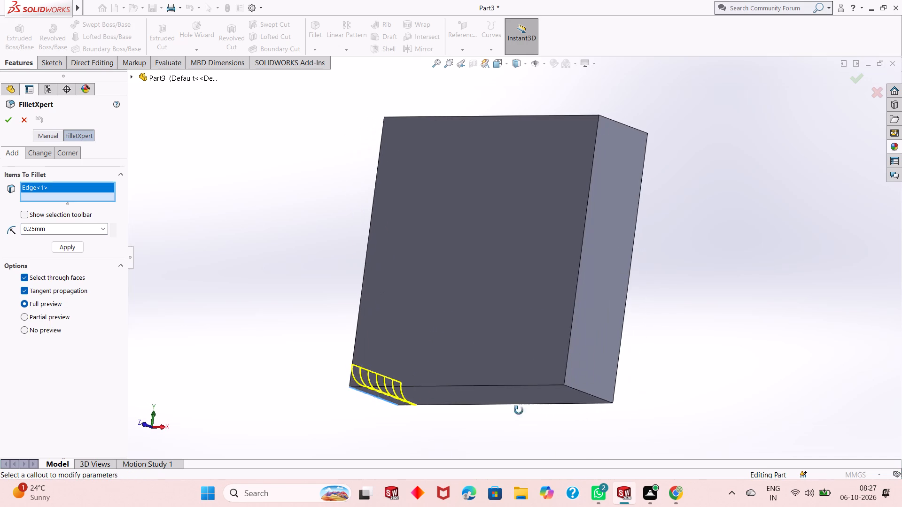
middle_drag(519, 410, 505, 410)
click(531, 390)
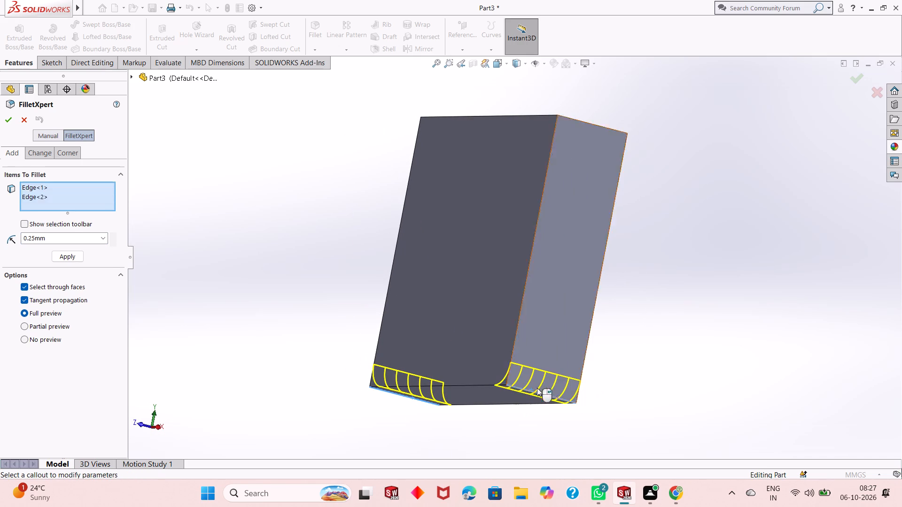
click(8, 122)
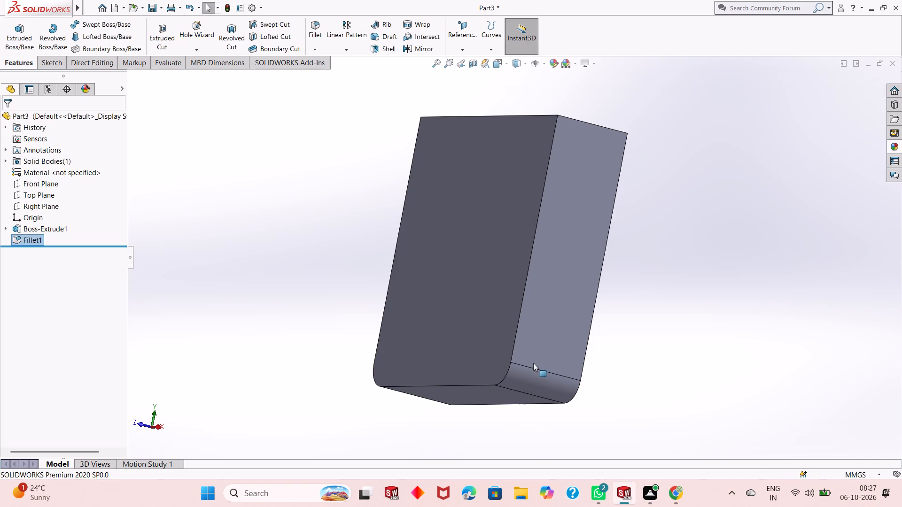
Start a sketch on the block's large front face and draw a 1.50 mm vertical line down from its upper edge near the left side.
middle_drag(532, 366, 613, 428)
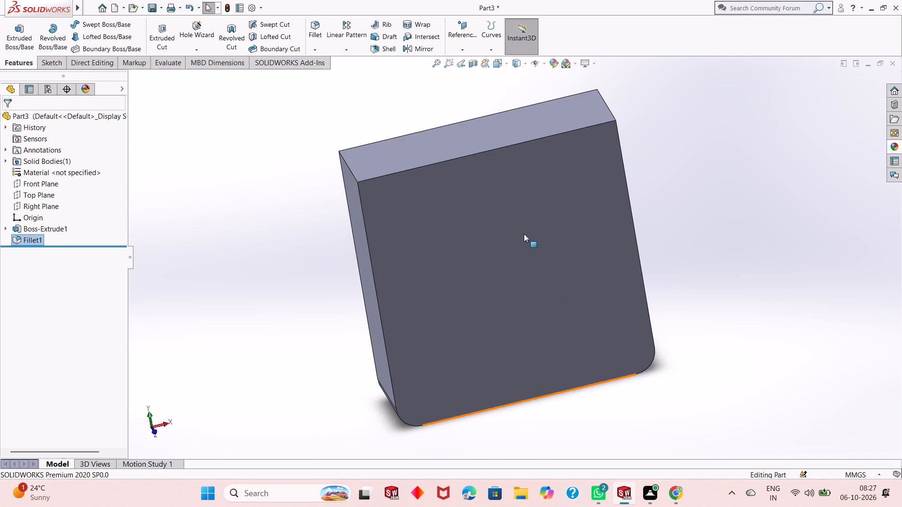
click(513, 213)
click(555, 188)
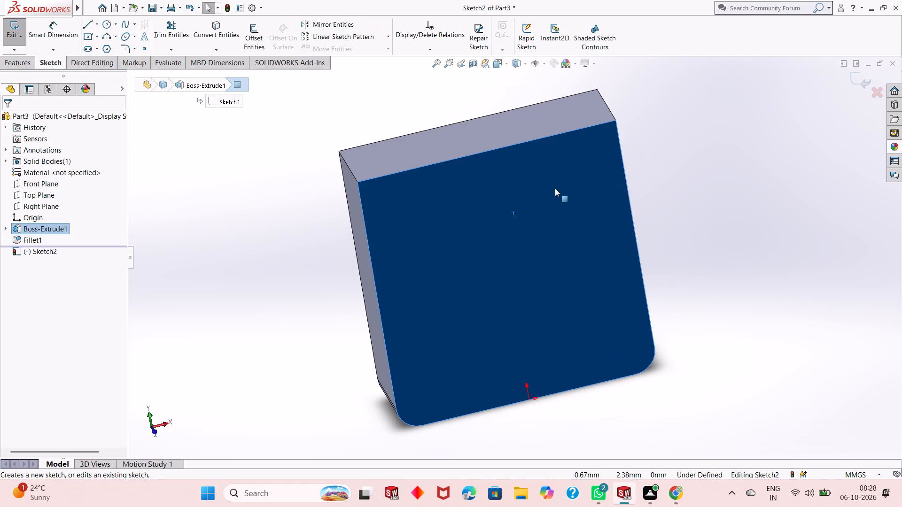
key(ctrl+8)
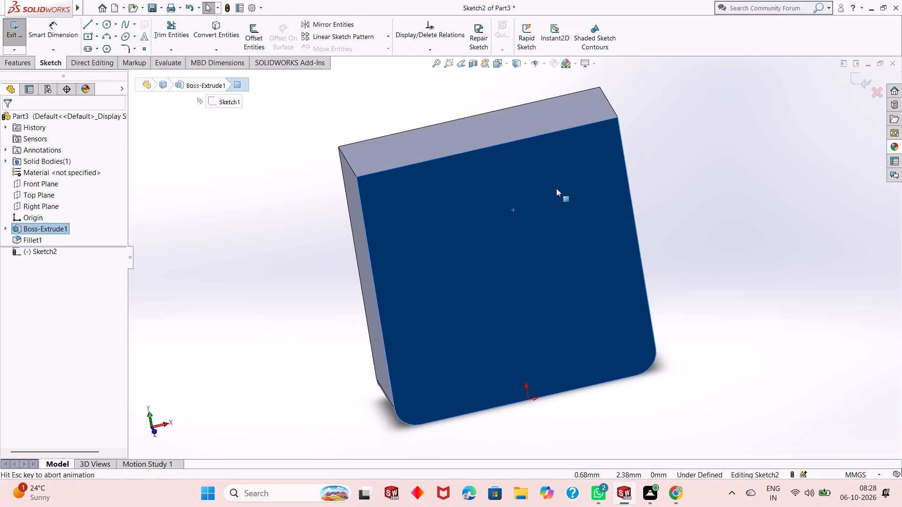
click(241, 254)
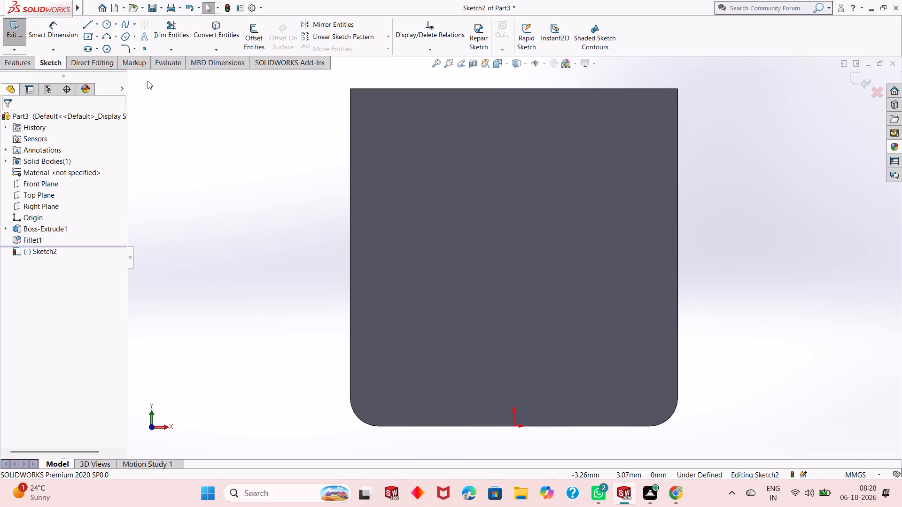
click(90, 23)
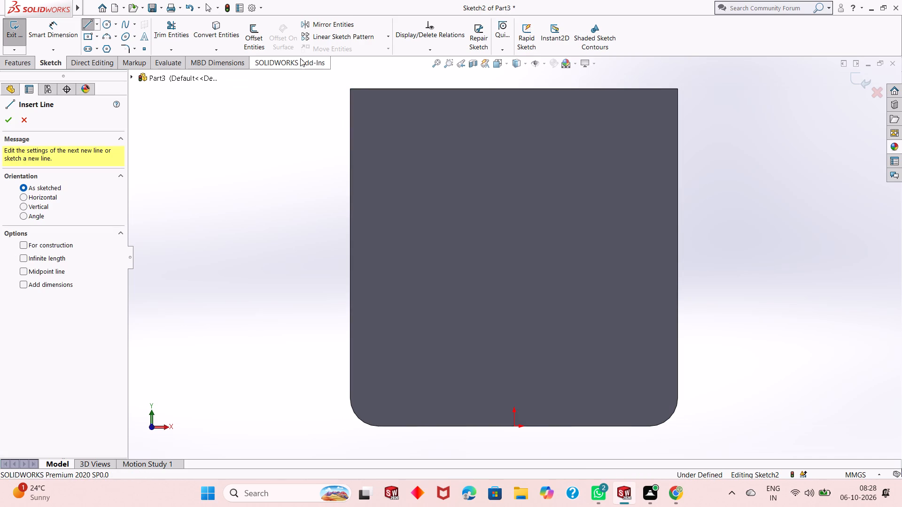
click(395, 89)
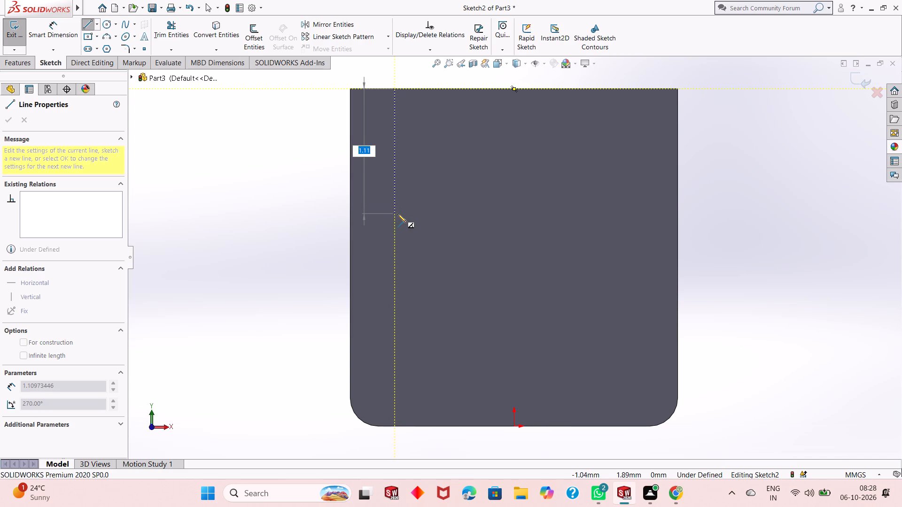
text(1.50)
key(Return)
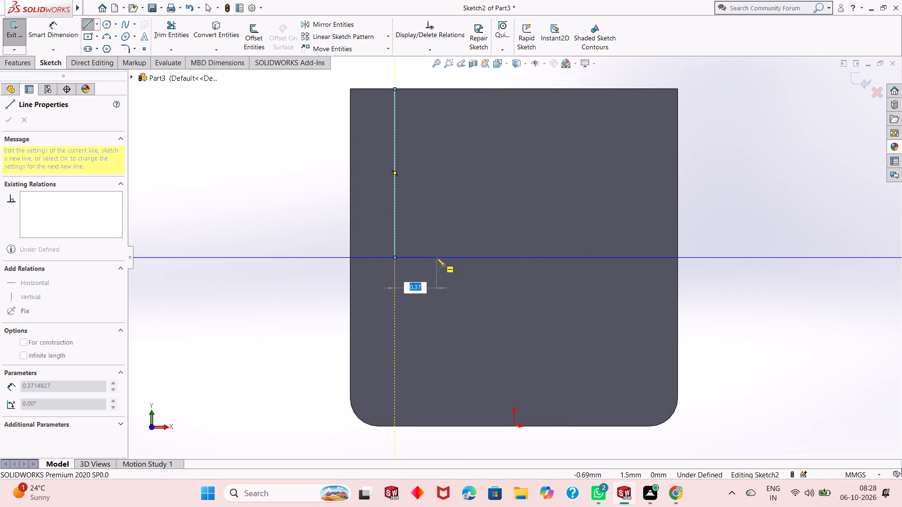
key(Escape)
key(Escape)
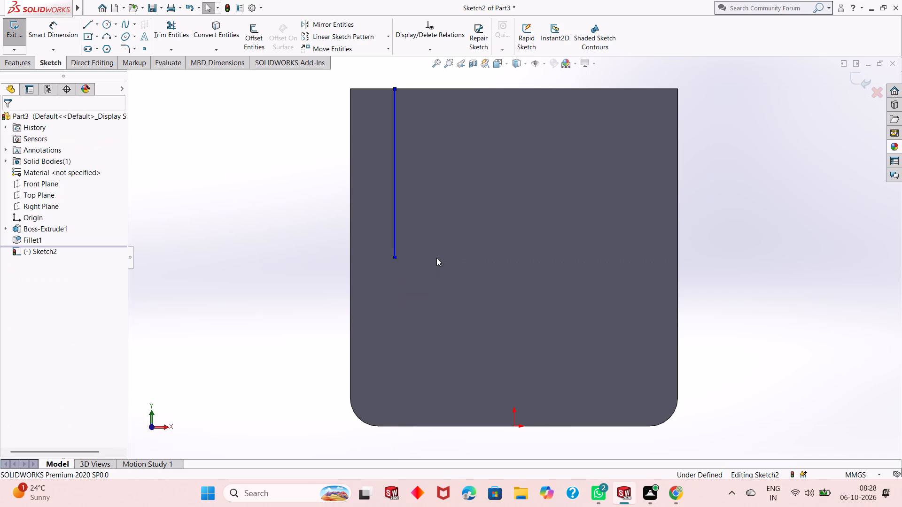
Sketch a U-shaped three-line profile about 1.61 mm deep, right of centre, with both ends on the face's upper edge.
click(87, 27)
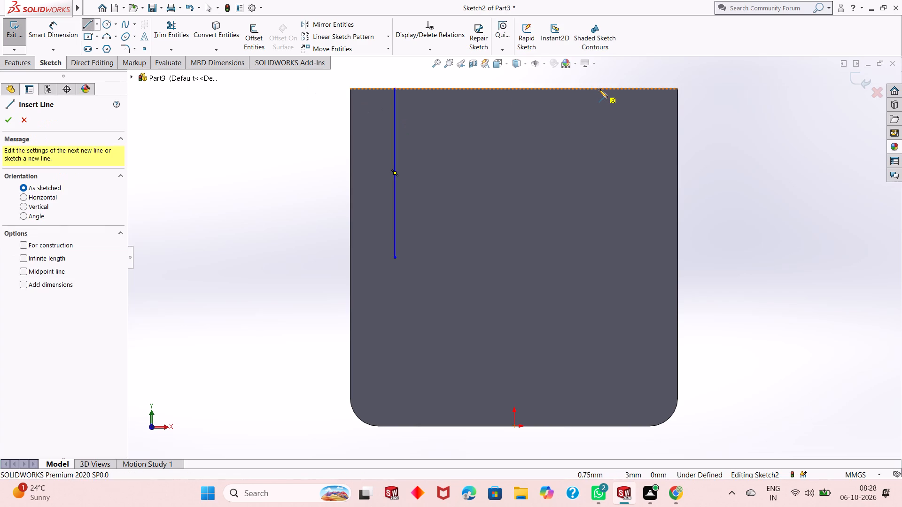
click(599, 89)
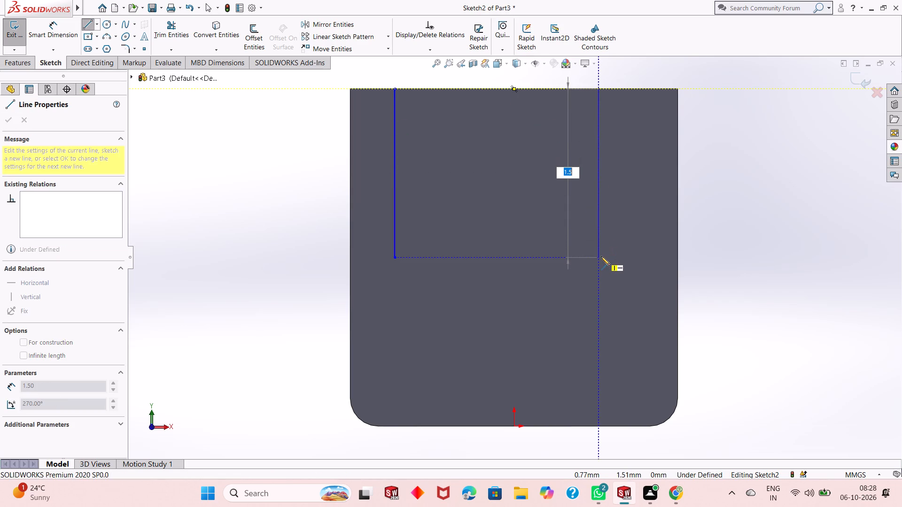
click(598, 269)
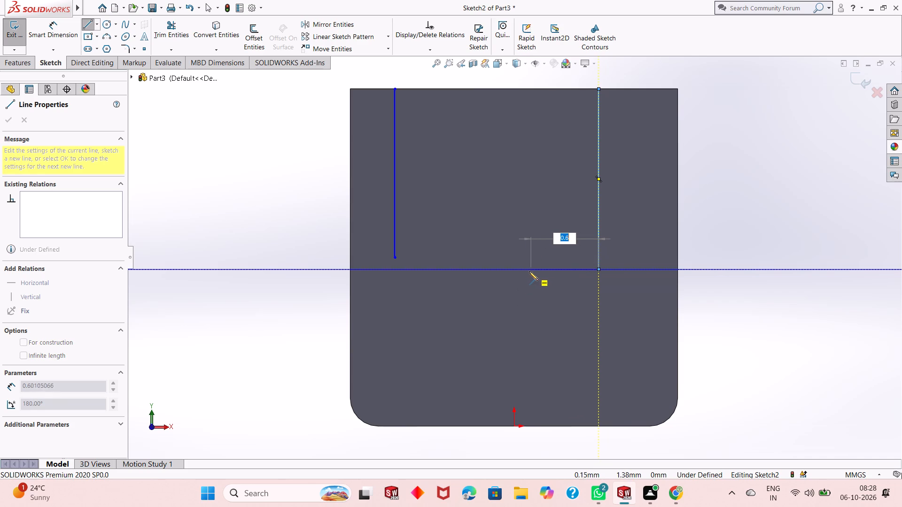
click(525, 271)
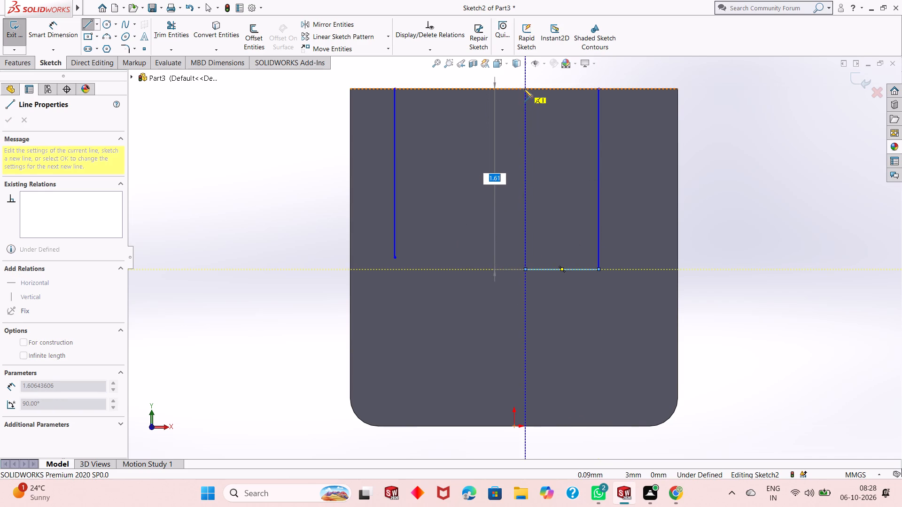
click(525, 88)
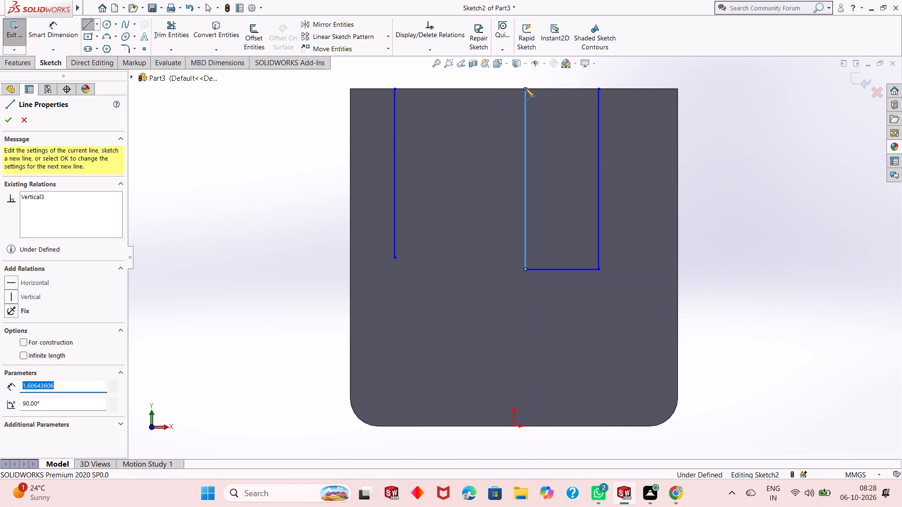
key(Escape)
key(Escape)
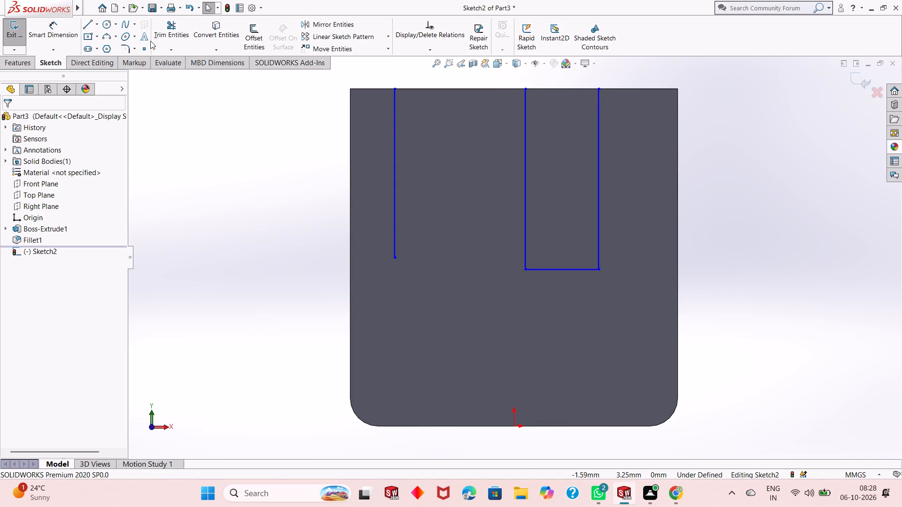
Dimension the gap between the profile's right vertical line and the block's right edge as 0.38 mm.
click(51, 32)
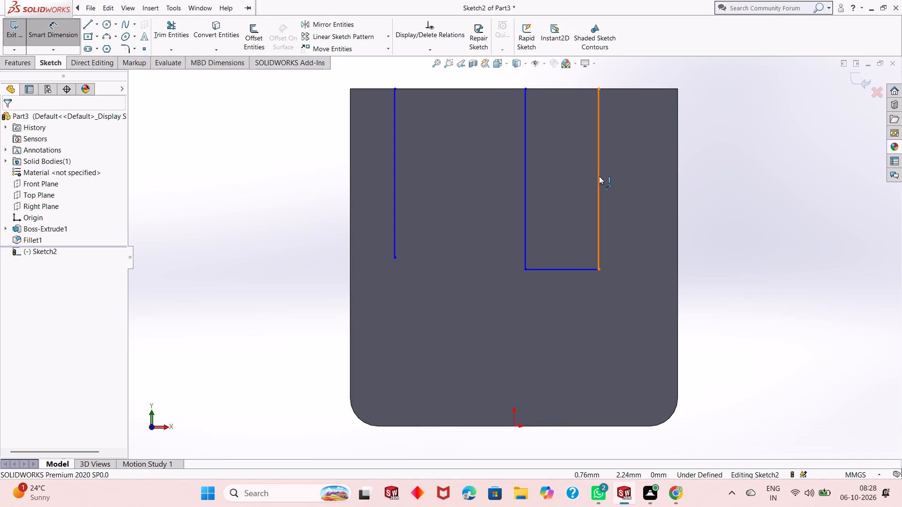
drag(599, 176, 675, 193)
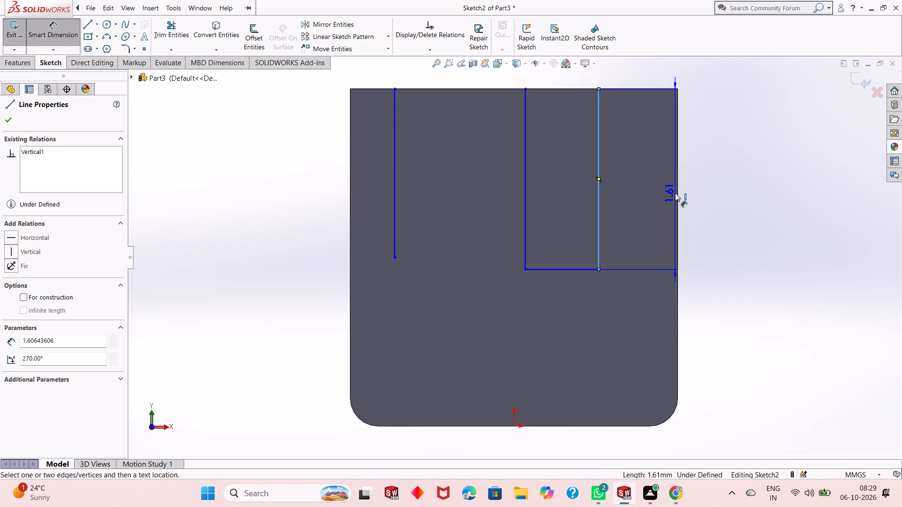
drag(675, 193, 677, 192)
click(677, 192)
click(762, 161)
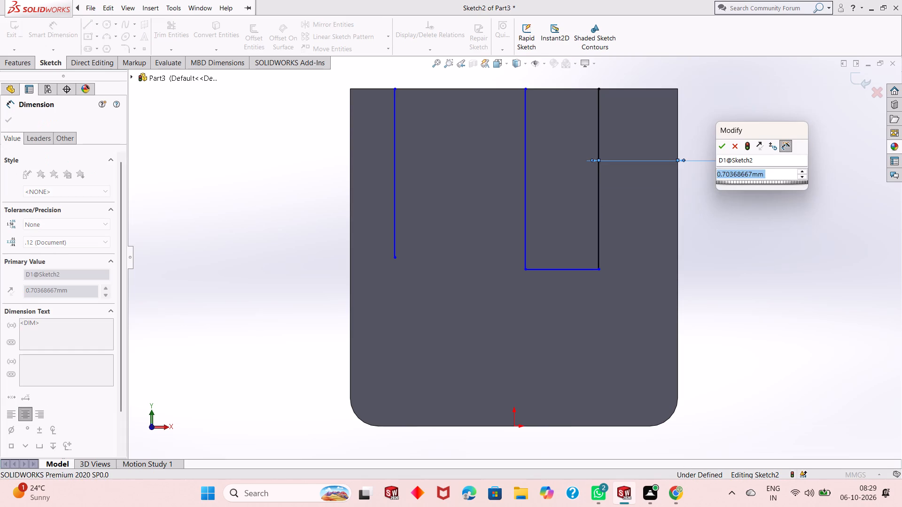
text(.38)
key(Return)
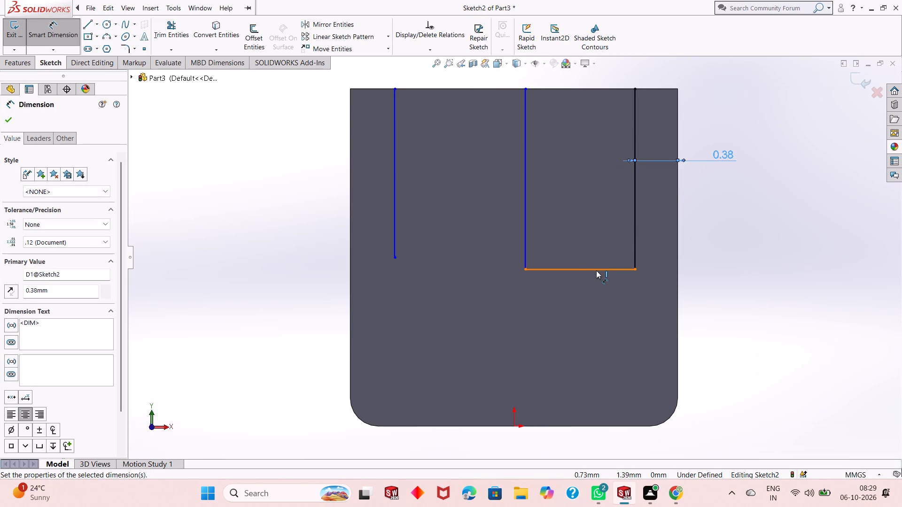
Dimension the profile's horizontal bottom line using the expression 1.41-.38 for its length.
drag(596, 270, 741, 305)
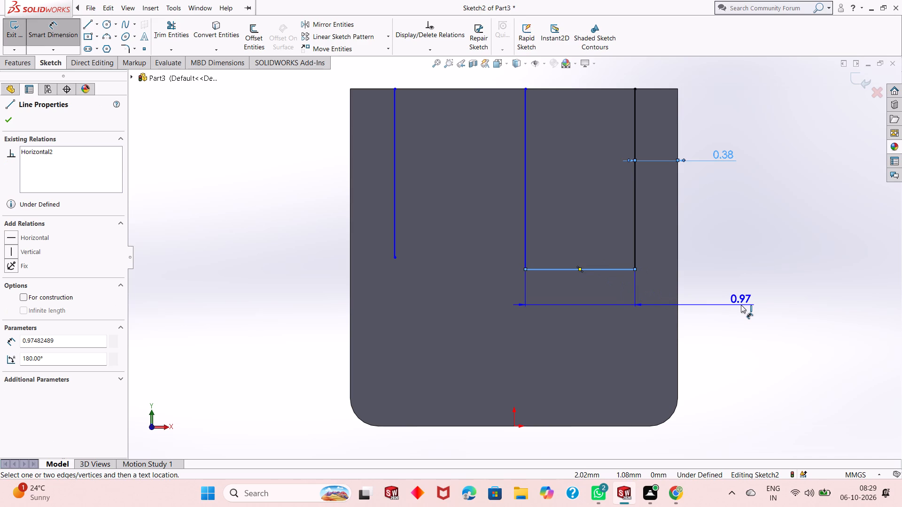
click(741, 305)
text(1.41-)
key(0)
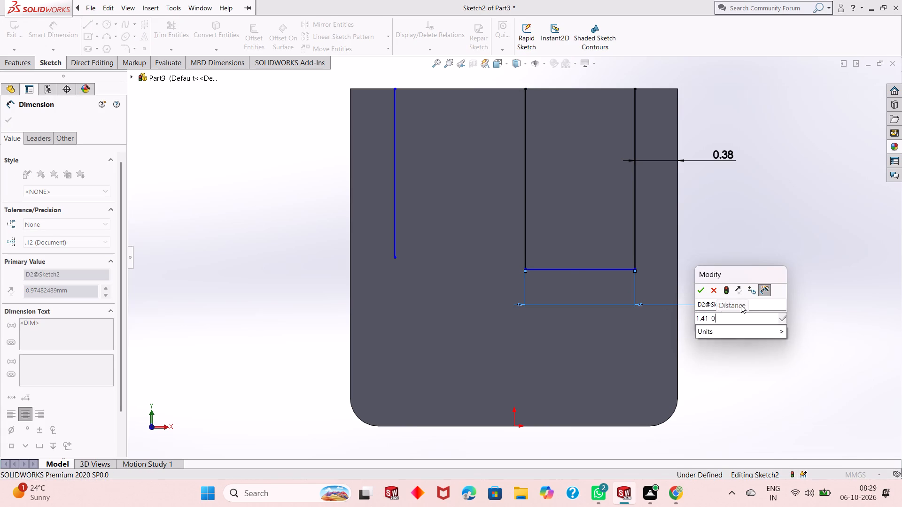
key(BackSpace)
text(.38)
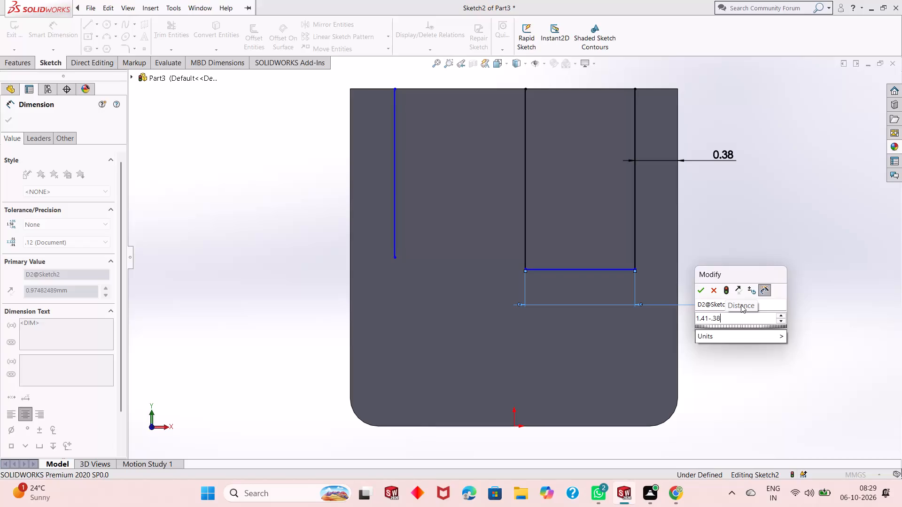
key(Return)
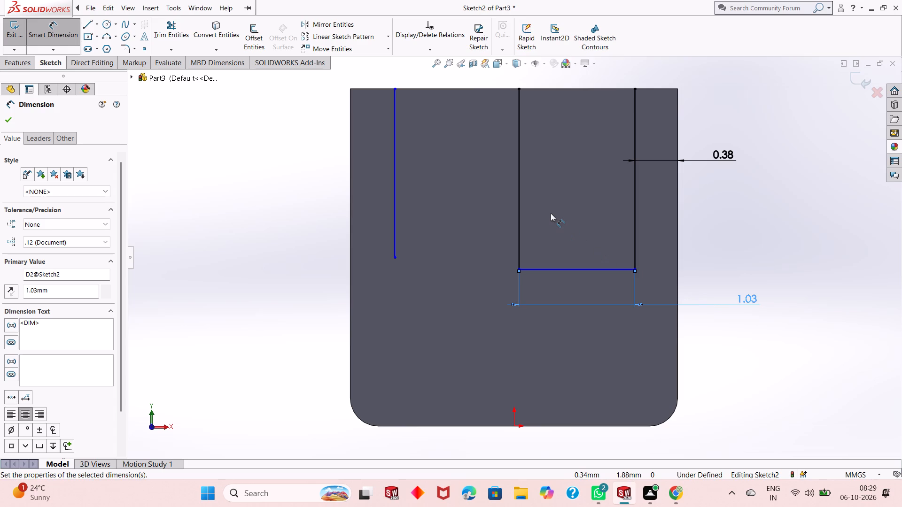
Dimension the depth of the profile's right vertical line as 1.75 mm.
drag(636, 221, 835, 219)
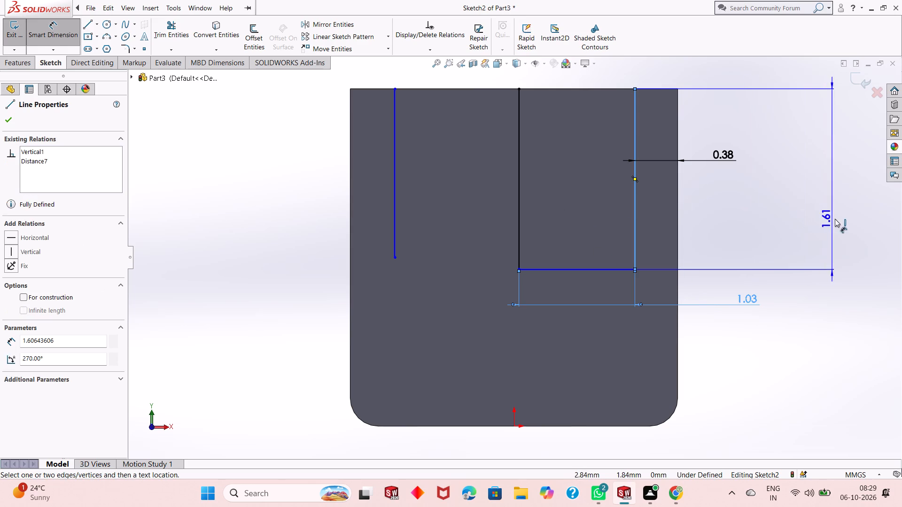
drag(835, 219, 823, 268)
click(823, 268)
text(1.75)
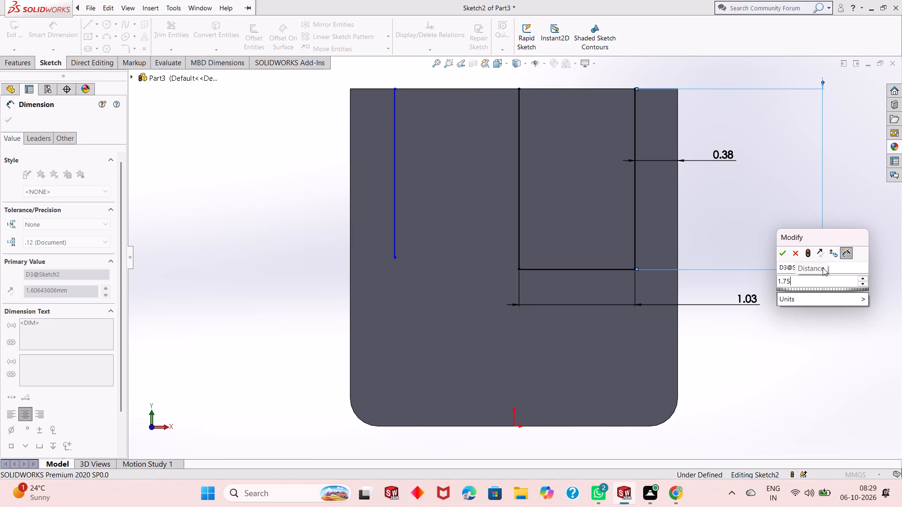
key(Return)
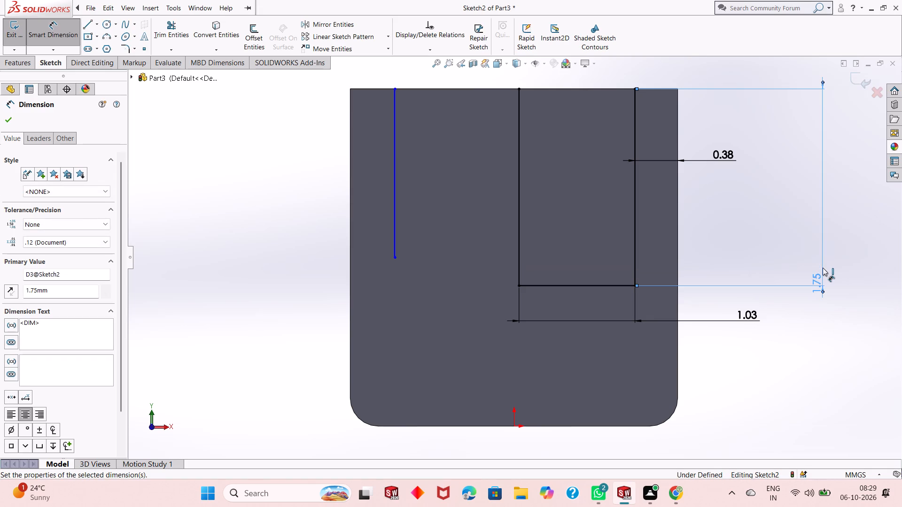
right_click(253, 230)
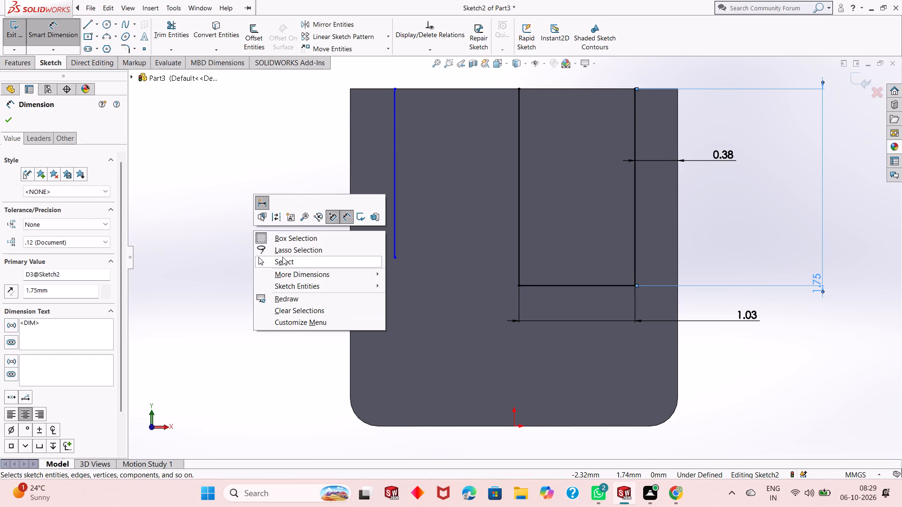
Dimension the gap between the block's left edge and the single vertical line left of centre as 0.38 mm.
click(282, 257)
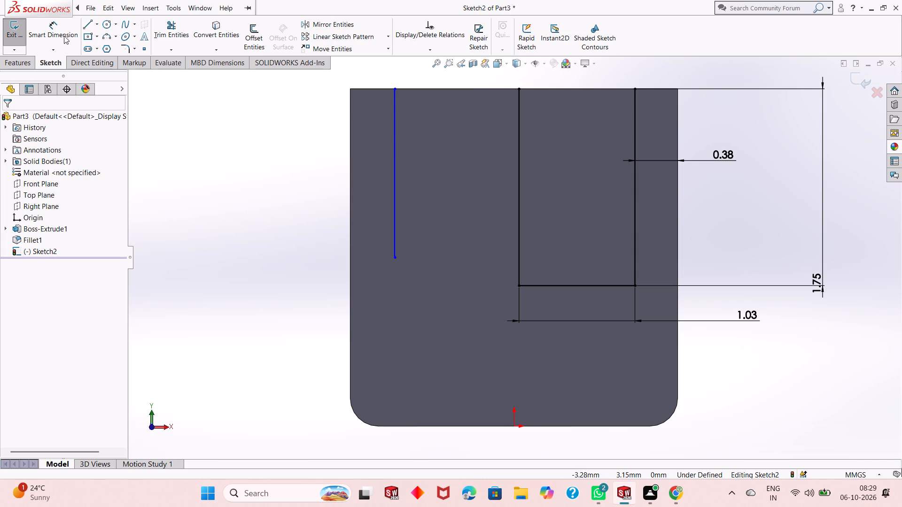
click(60, 35)
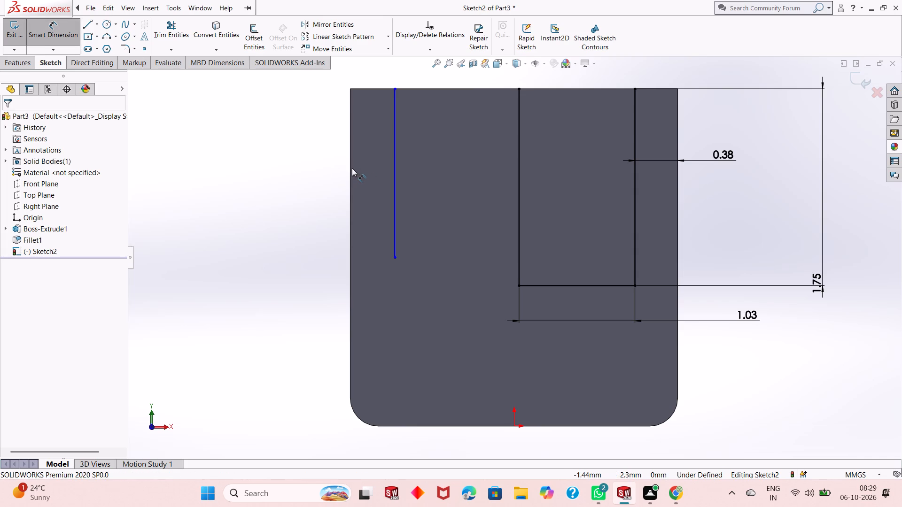
drag(351, 166, 394, 177)
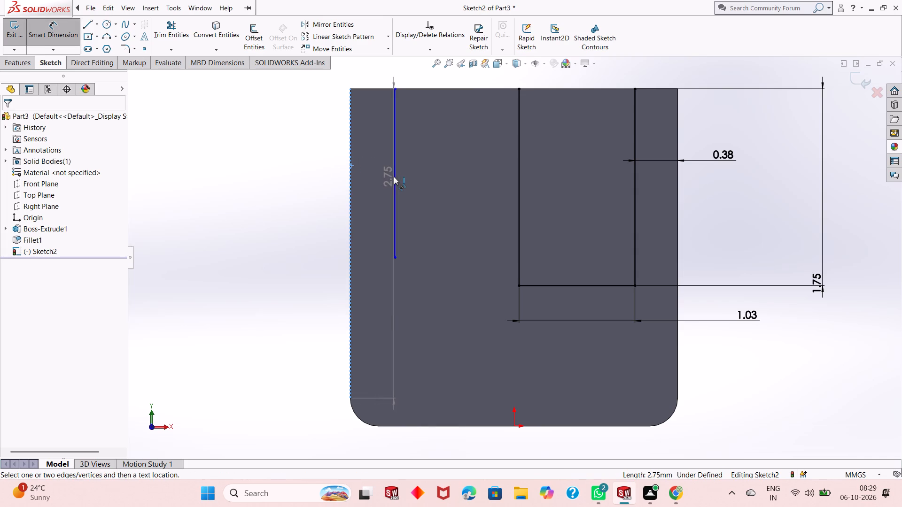
click(394, 177)
click(305, 173)
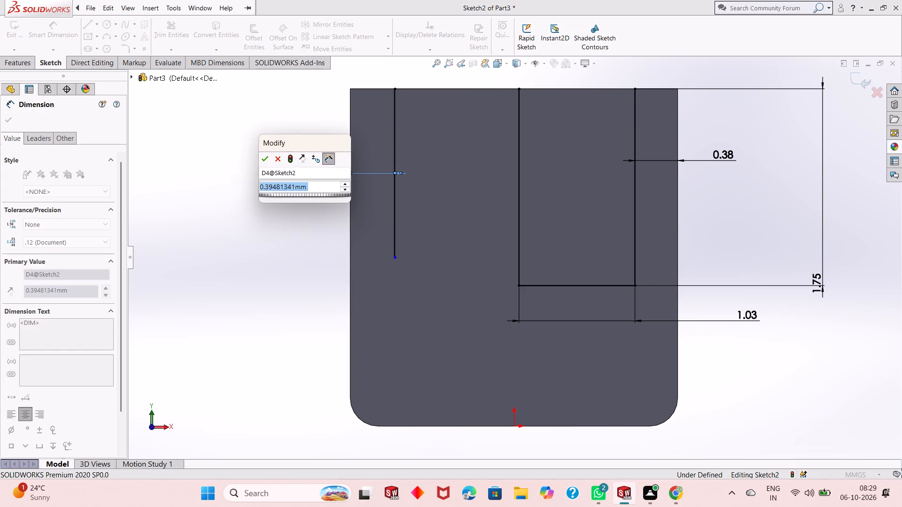
text(.38)
key(Return)
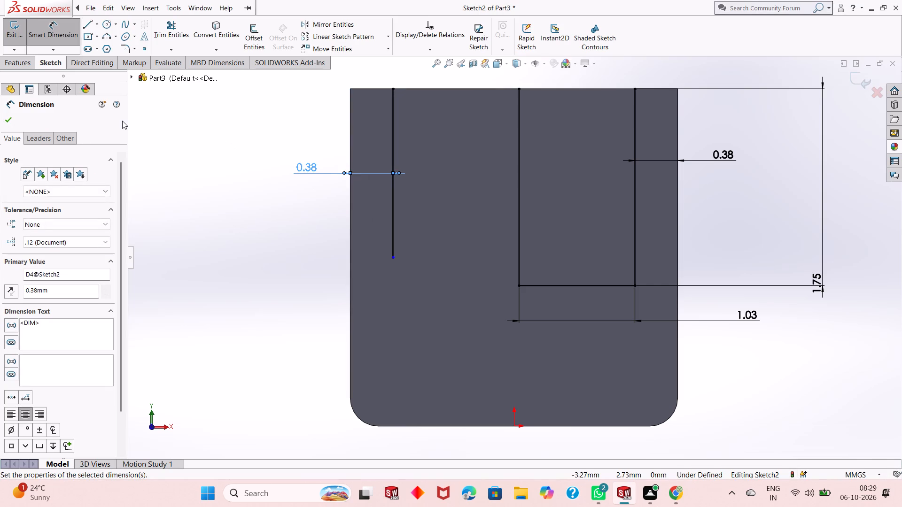
click(4, 123)
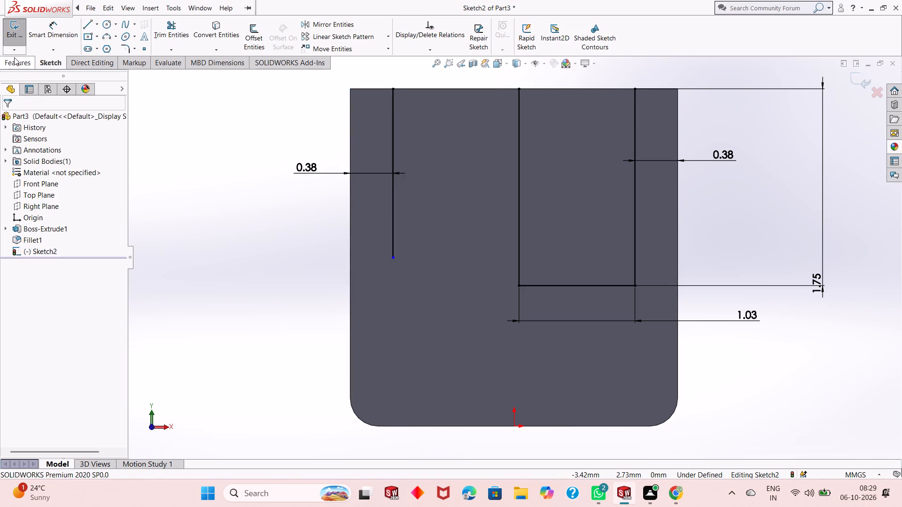
Complete the left slot profile with a horizontal bottom line and a vertical line about 1.5 mm long up to the face's upper edge.
click(27, 65)
click(52, 63)
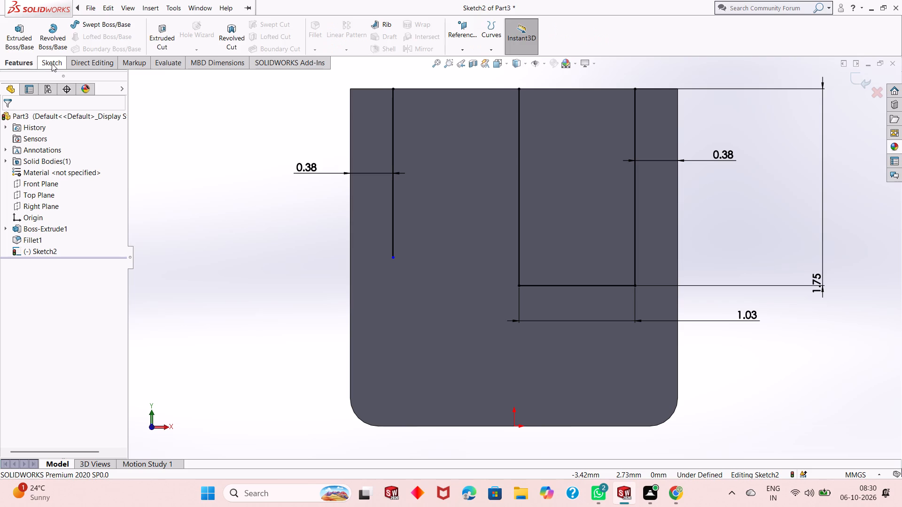
click(87, 21)
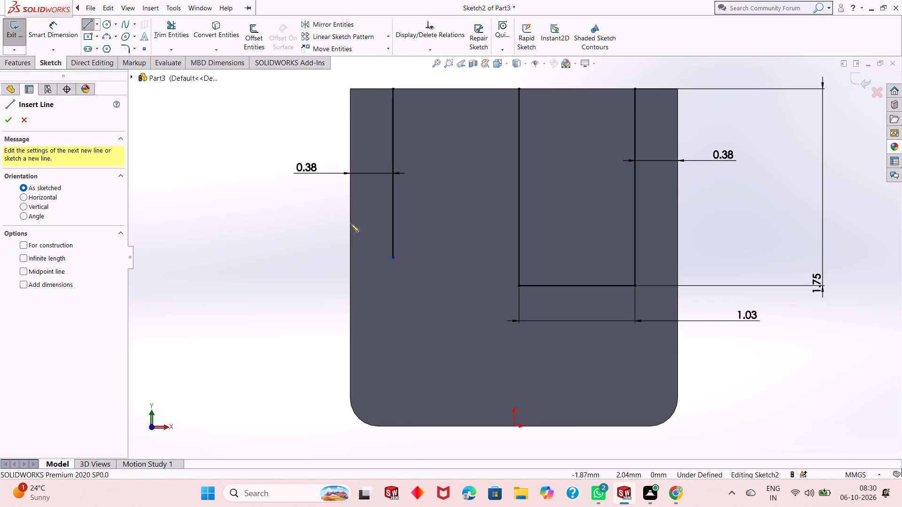
drag(395, 255, 404, 256)
drag(404, 256, 464, 258)
click(464, 258)
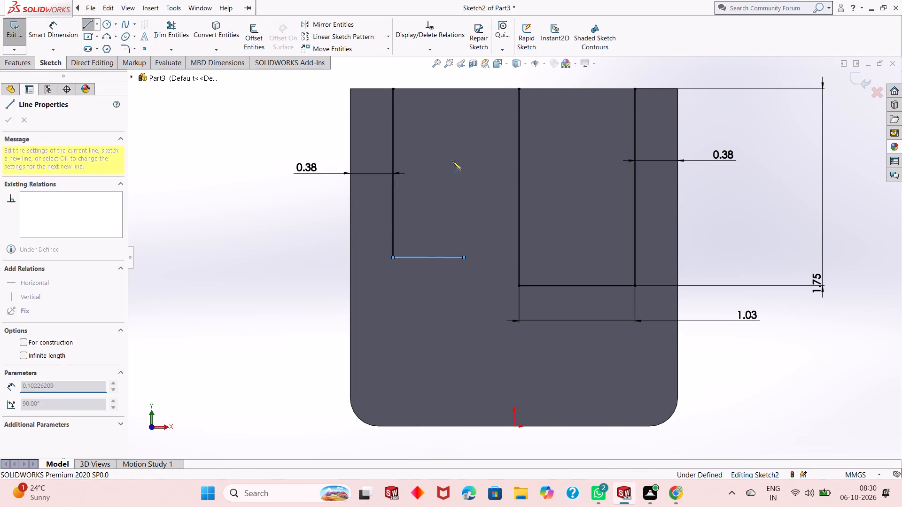
click(463, 90)
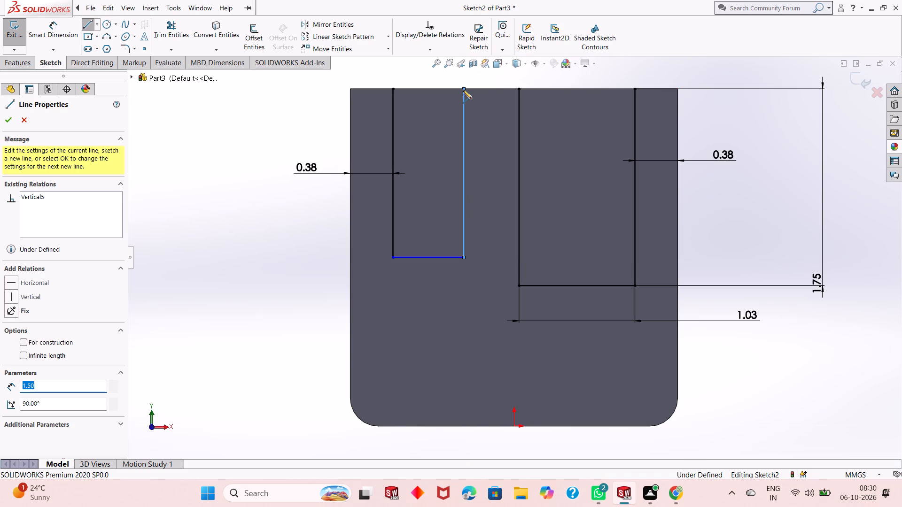
click(463, 90)
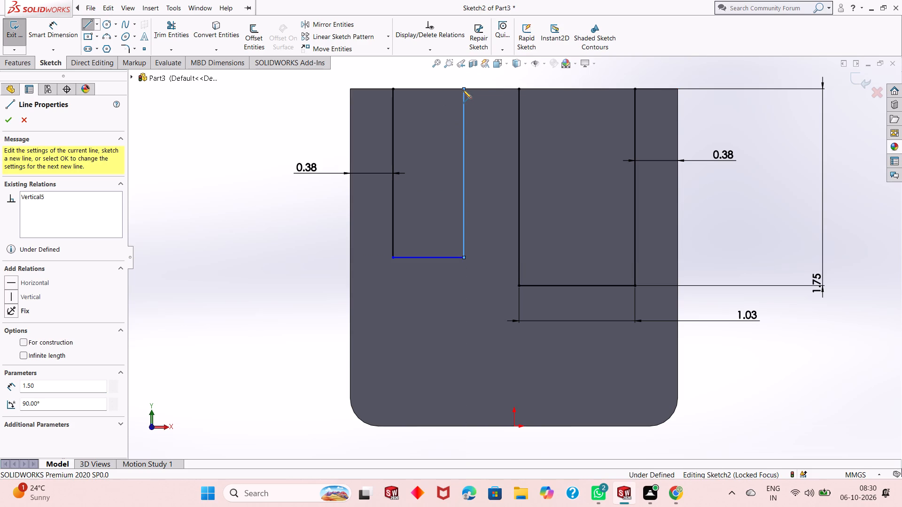
right_click(463, 90)
click(486, 100)
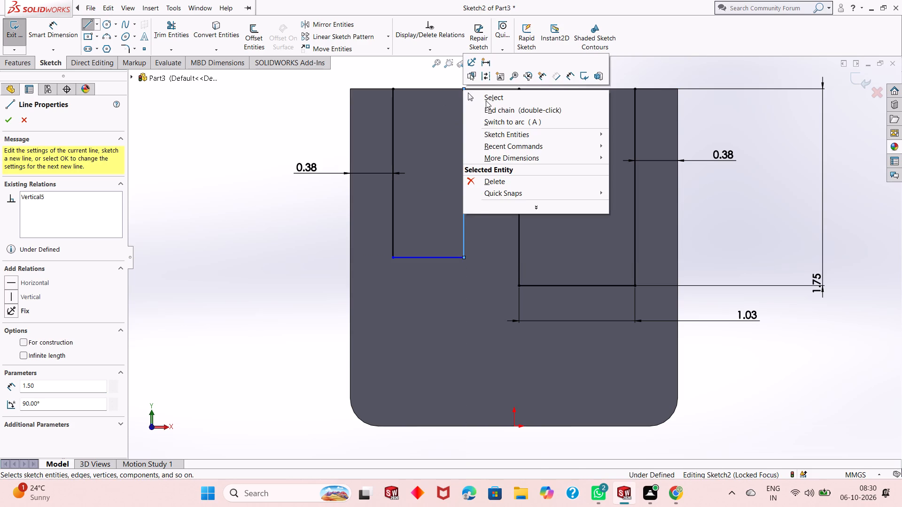
Dimension the gap between the left profile's right vertical line and the right profile's left vertical line as 0.38 mm.
click(69, 26)
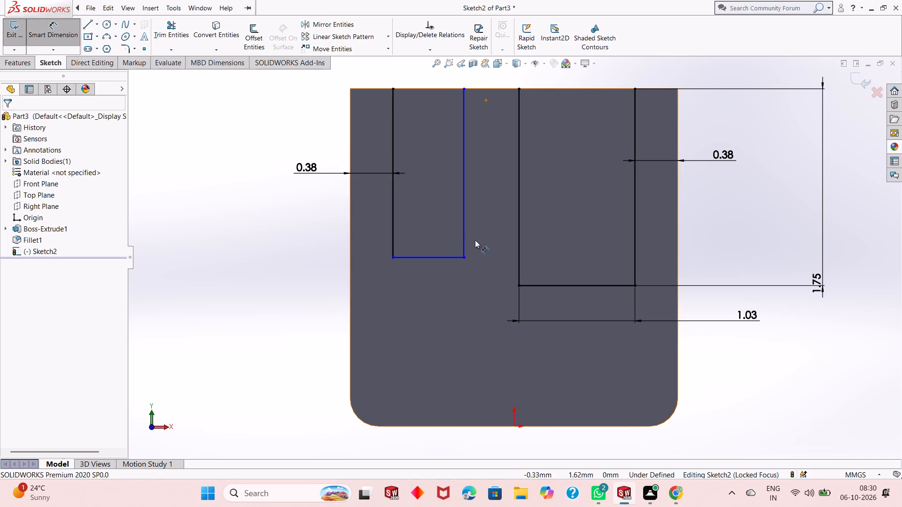
click(465, 221)
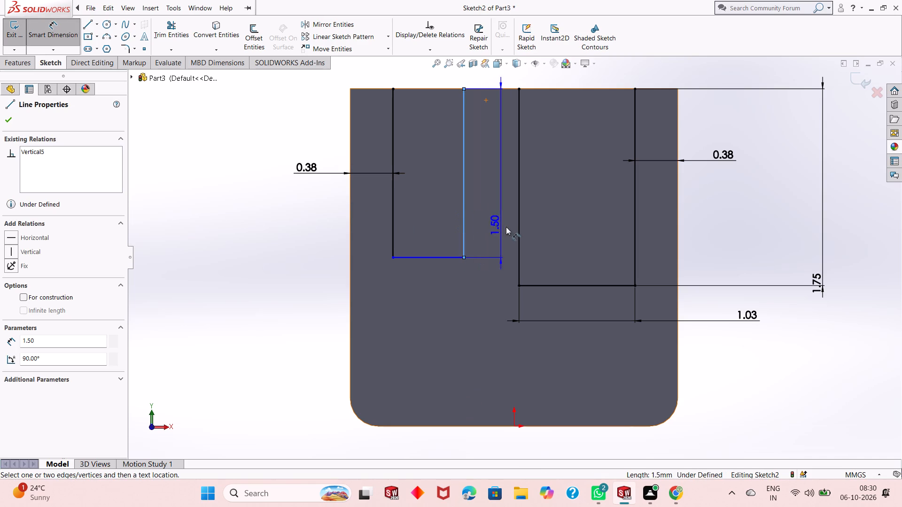
click(519, 232)
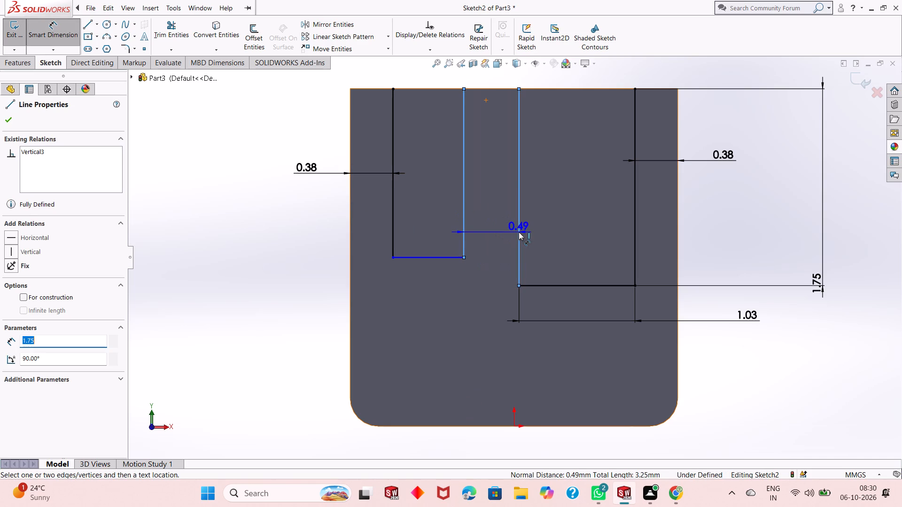
click(493, 267)
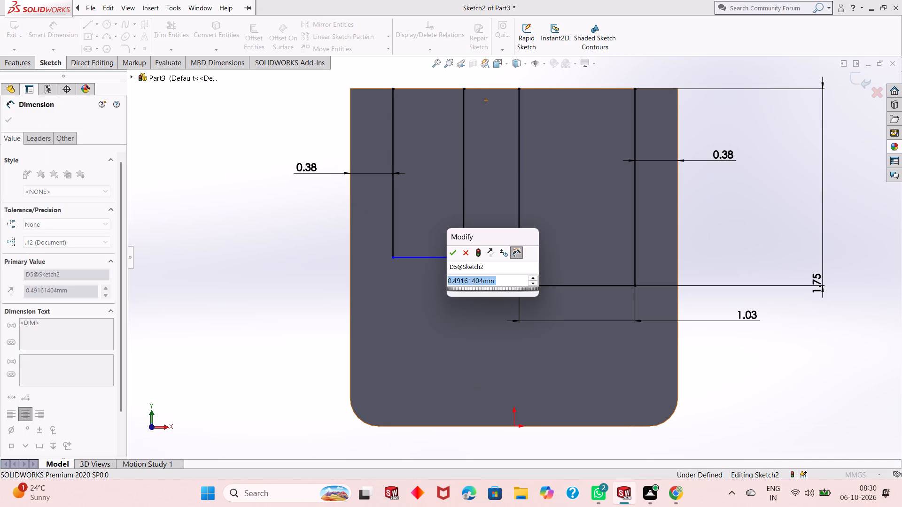
text(.38)
key(Return)
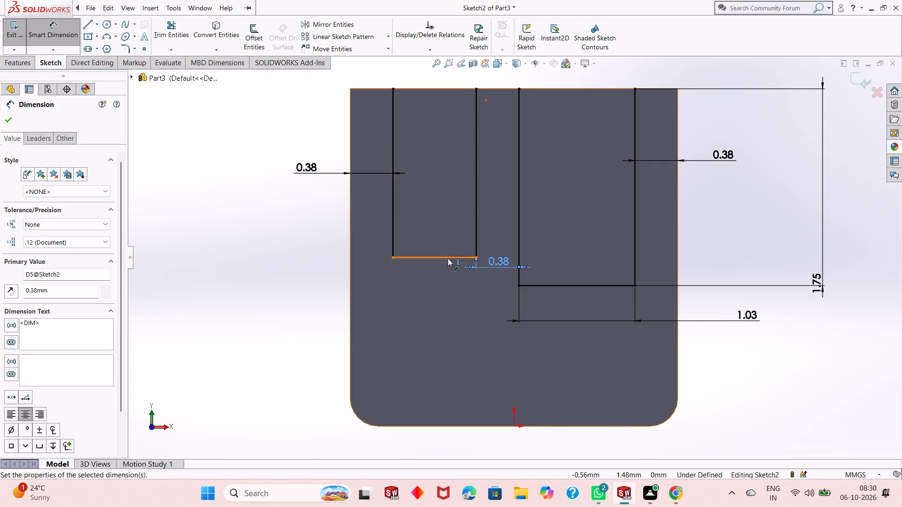
Dimension the depth of the left profile's left vertical line as 1.50 mm.
drag(395, 220, 333, 261)
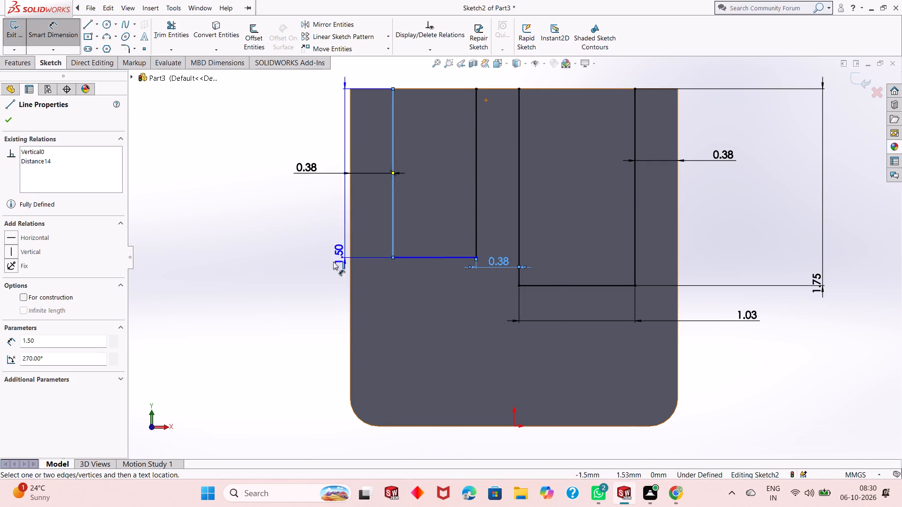
drag(333, 261, 301, 283)
click(301, 283)
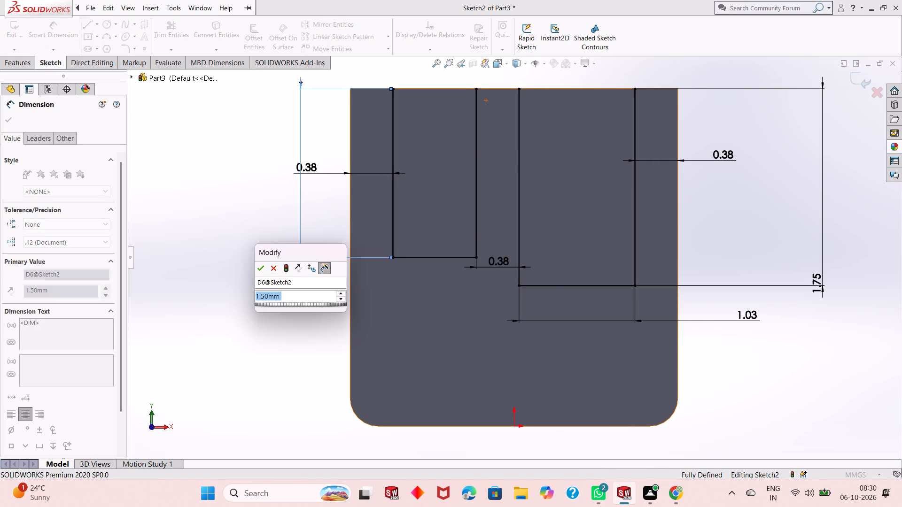
key(Return)
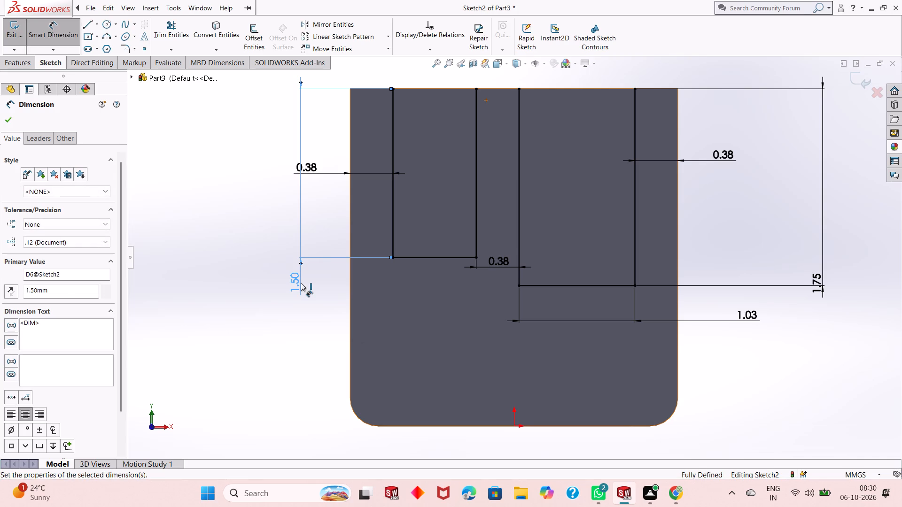
right_click(228, 292)
click(260, 321)
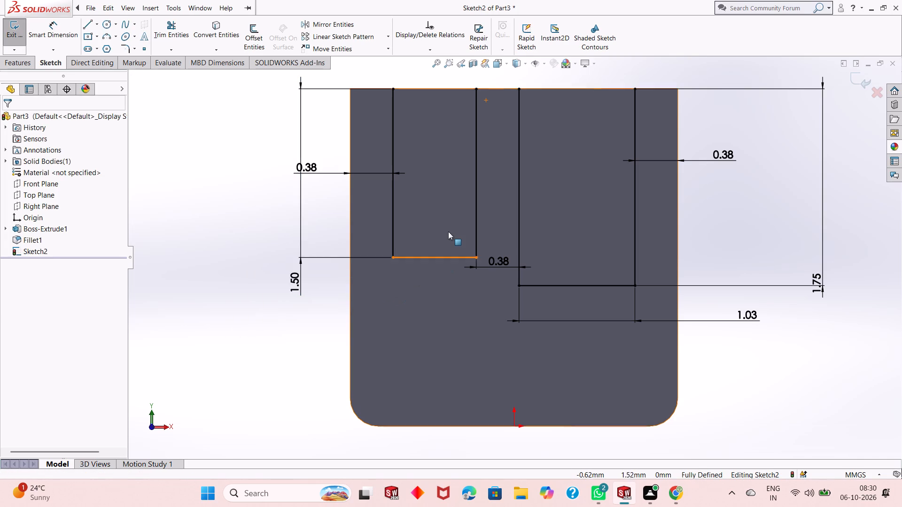
Apply 0.19 mm sketch fillets to the four bottom corners of the two slot profiles.
ctrl+scroll(451, 225, up, 1)
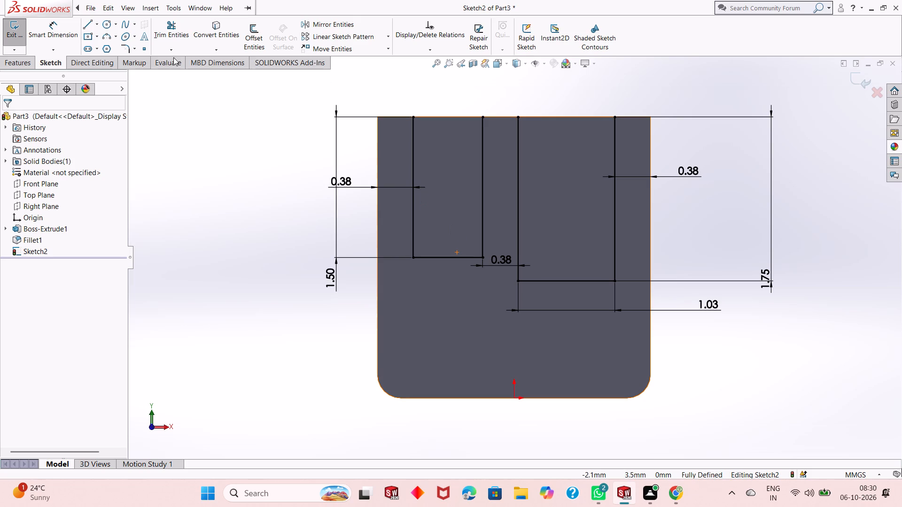
click(126, 50)
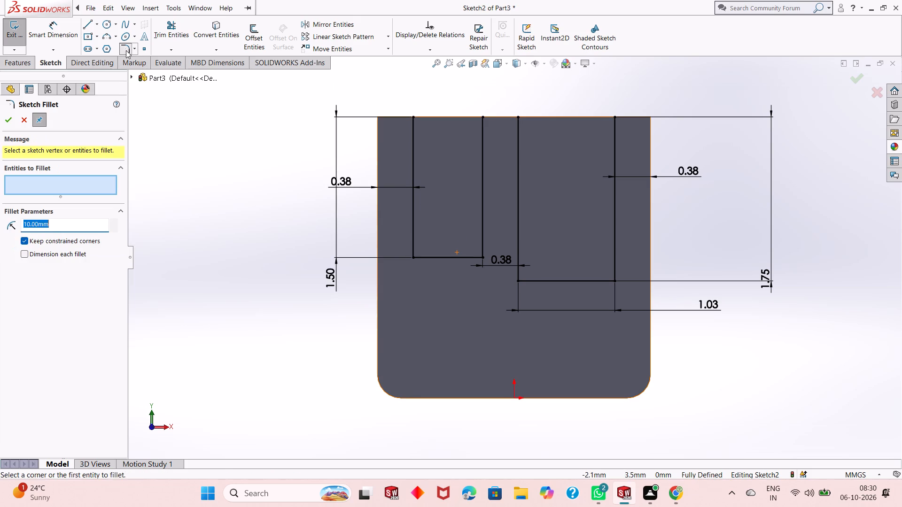
key(period)
key(3)
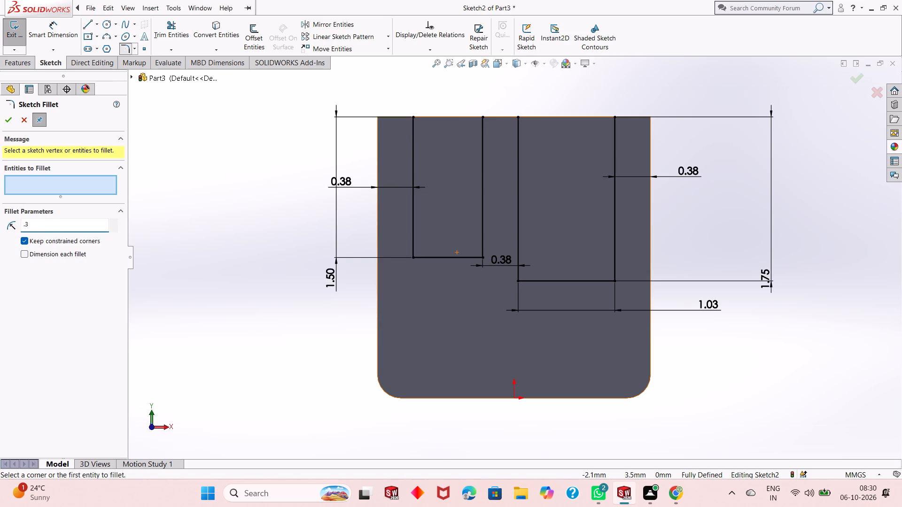
key(BackSpace)
text(01)
key(BackSpace)
key(BackSpace)
text(19)
key(Return)
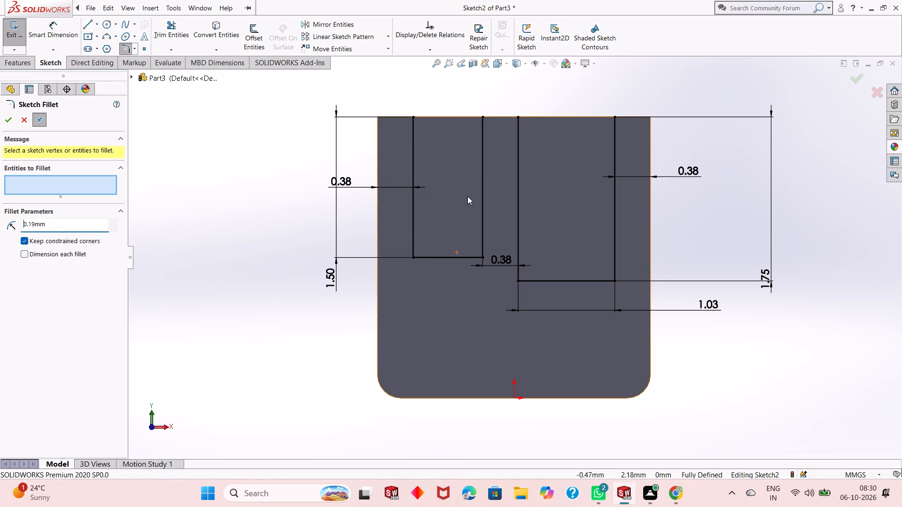
click(414, 259)
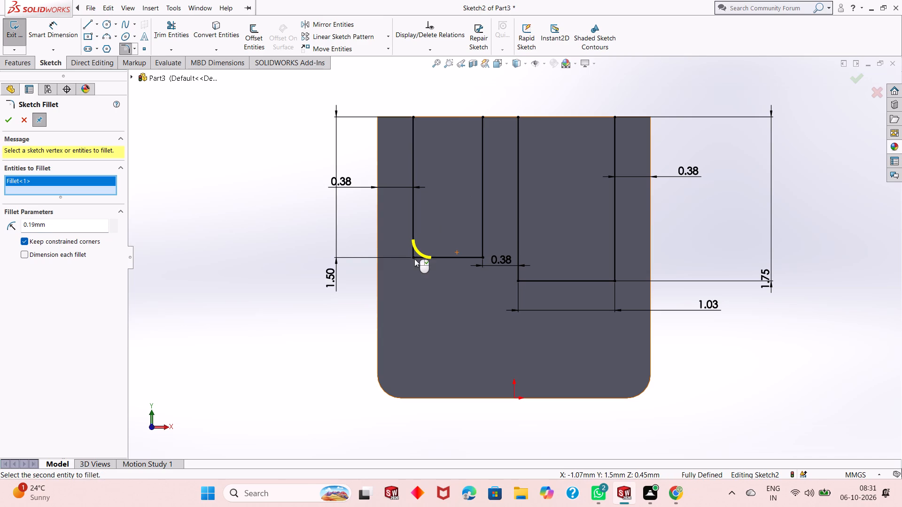
click(481, 258)
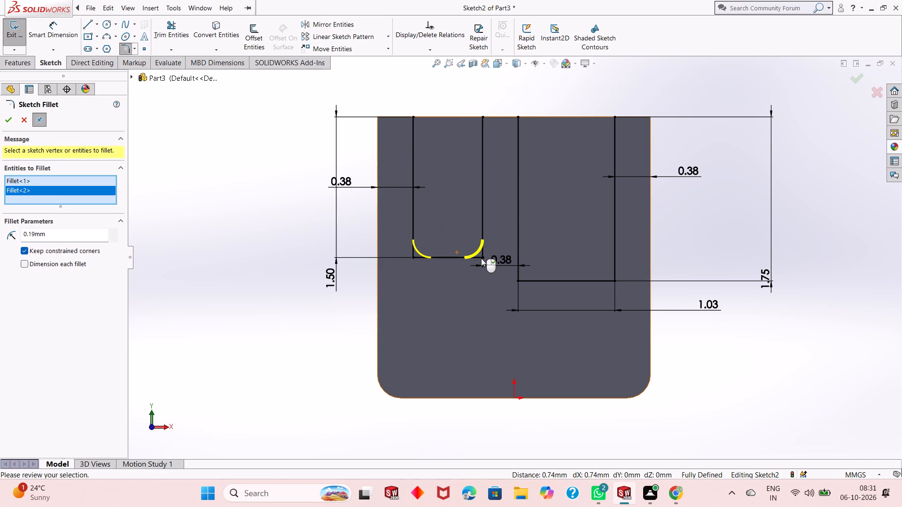
click(520, 281)
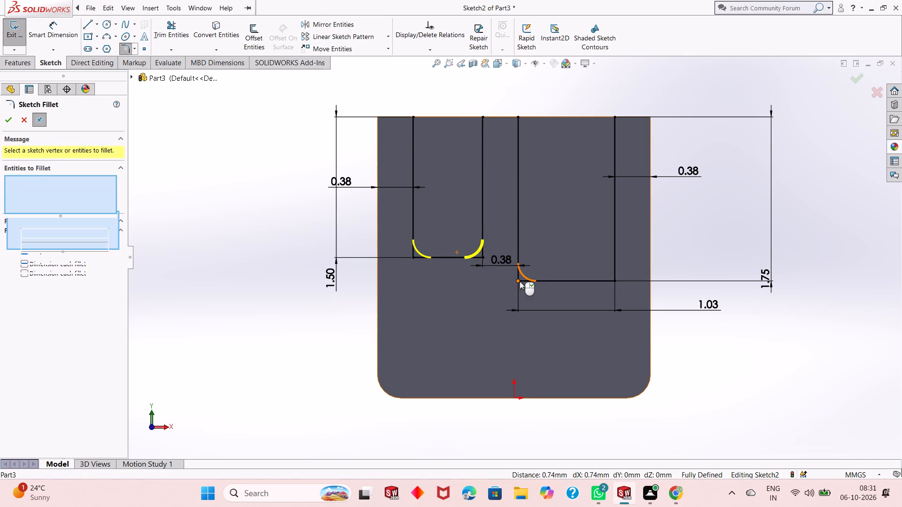
click(614, 281)
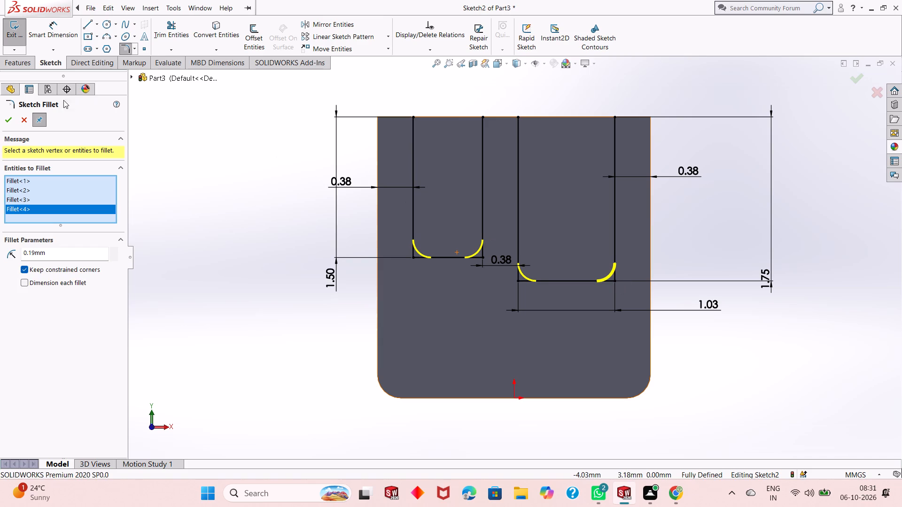
click(9, 122)
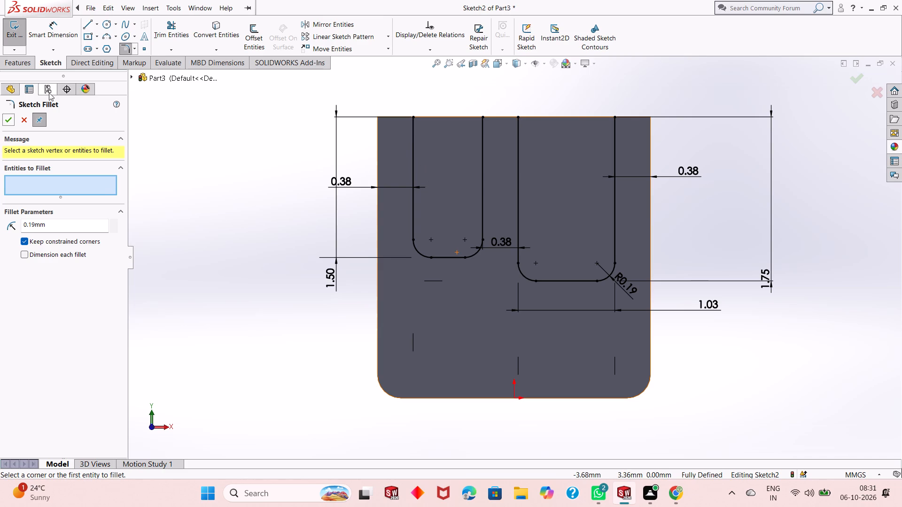
Close the open tops of both slot profiles with horizontal lines along the front face's upper edge.
click(7, 119)
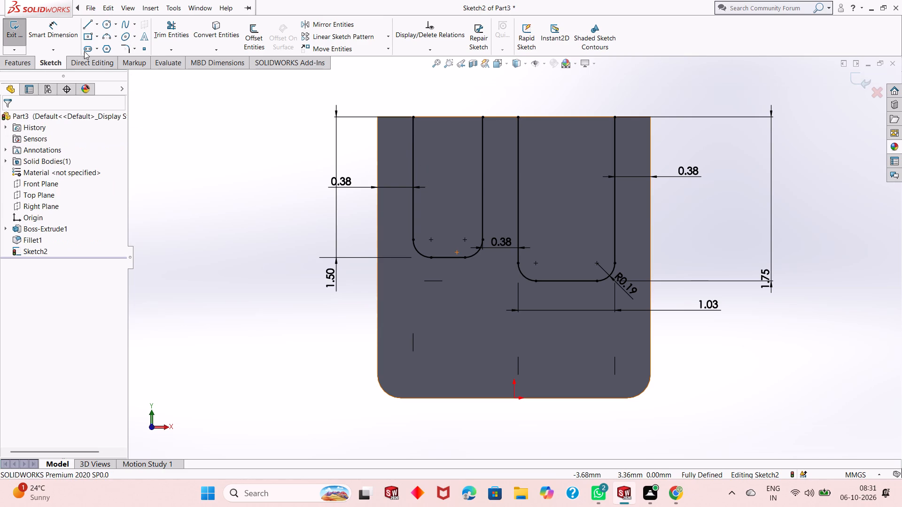
click(84, 29)
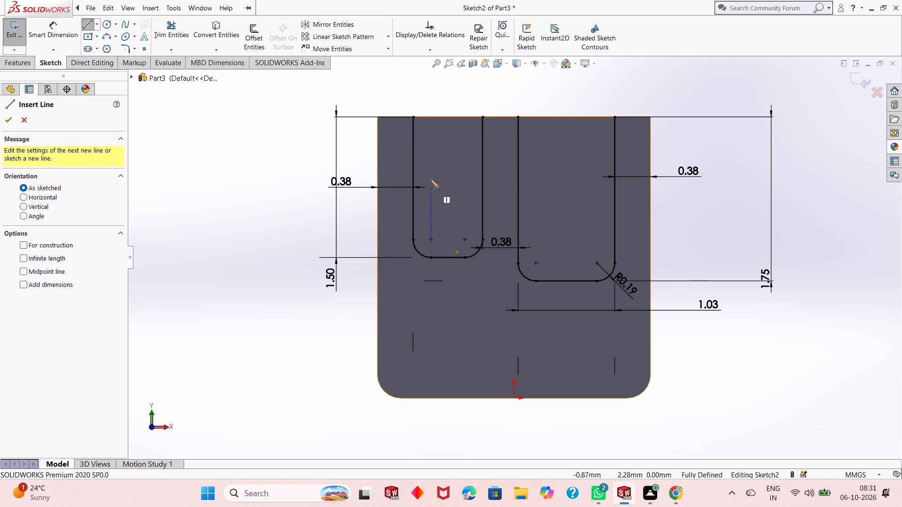
drag(415, 118, 482, 121)
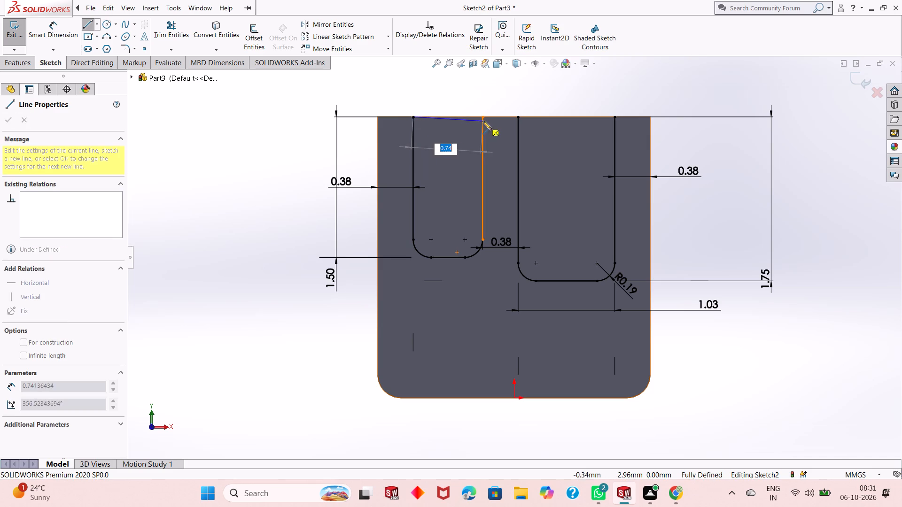
drag(482, 121, 482, 116)
click(482, 116)
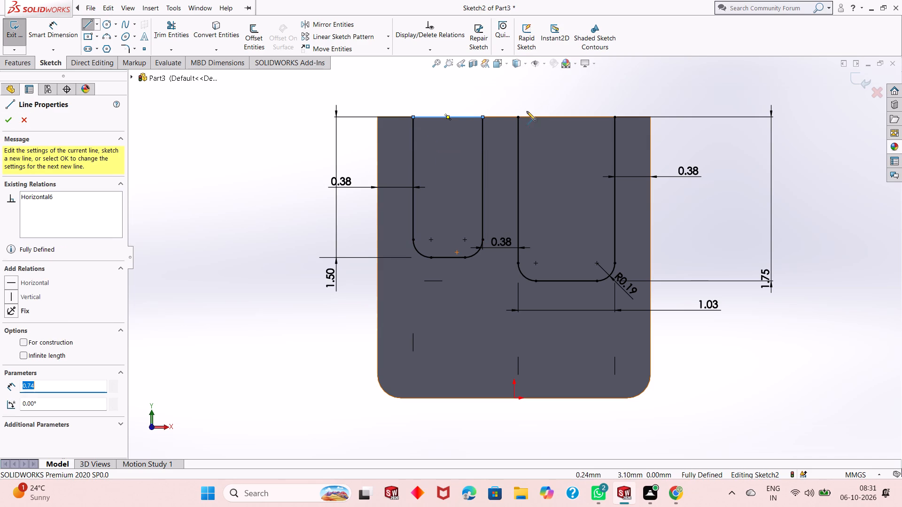
click(520, 116)
click(615, 117)
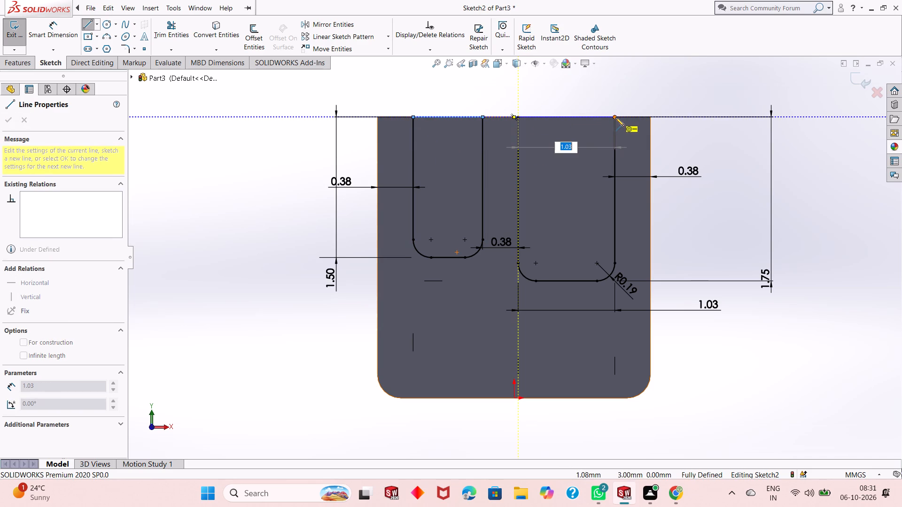
right_click(538, 92)
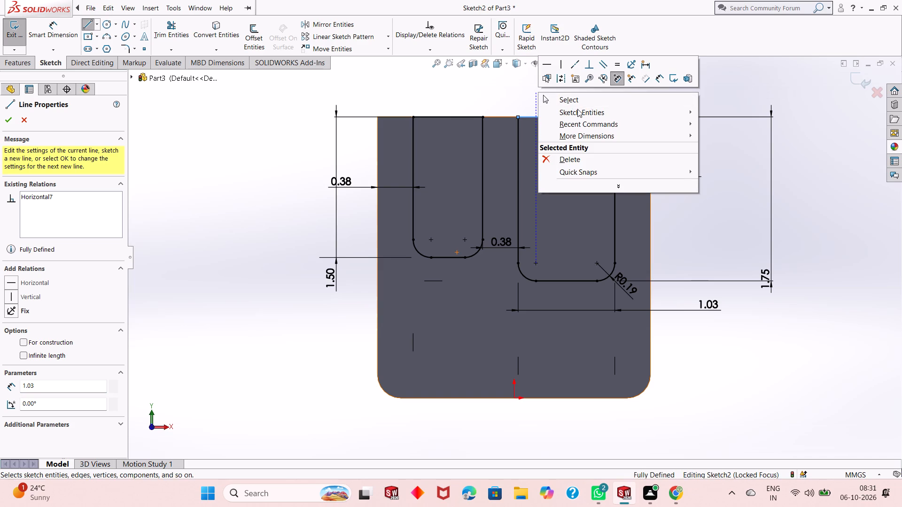
click(605, 104)
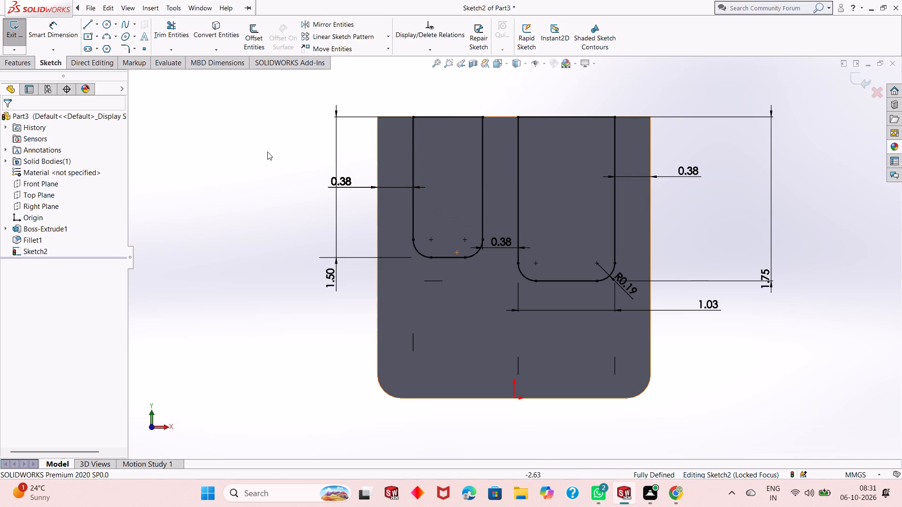
Cut-extrude the two closed slot profiles through the block with a 3 mm blind depth.
click(22, 65)
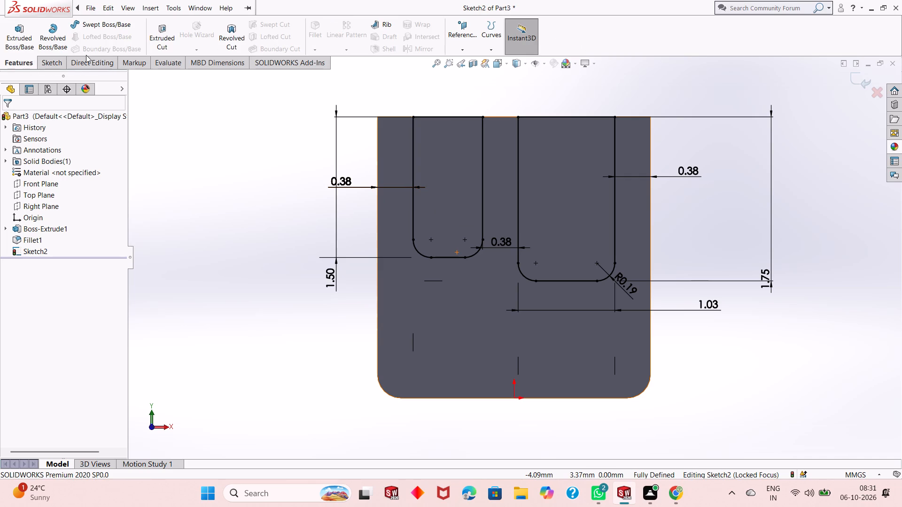
click(153, 38)
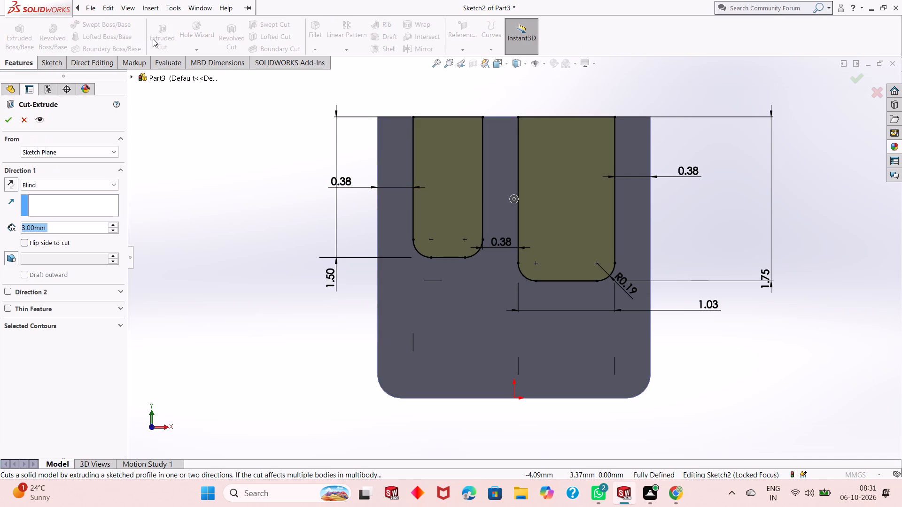
middle_drag(315, 239, 314, 242)
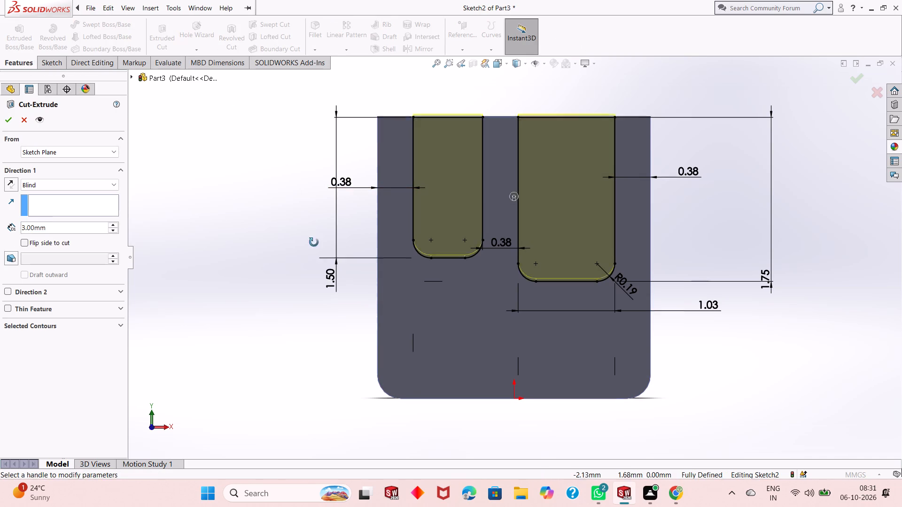
middle_drag(314, 242, 284, 257)
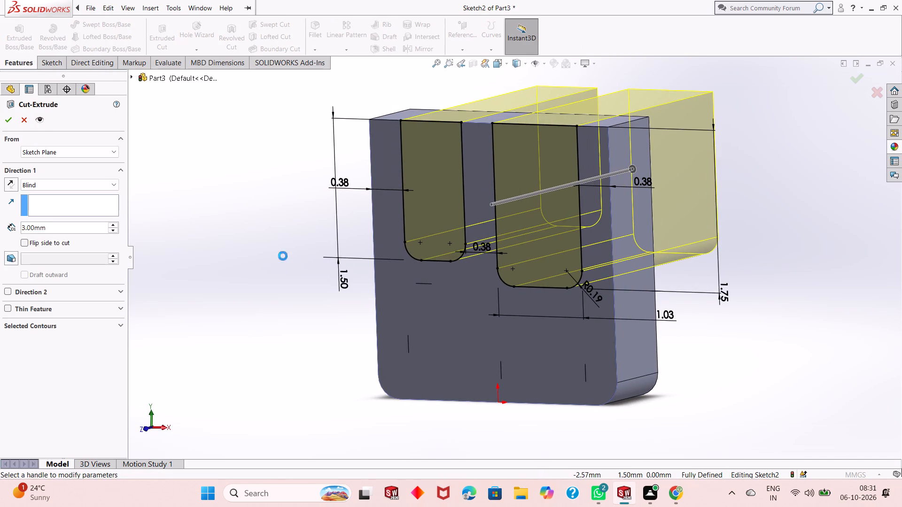
key(Return)
click(292, 252)
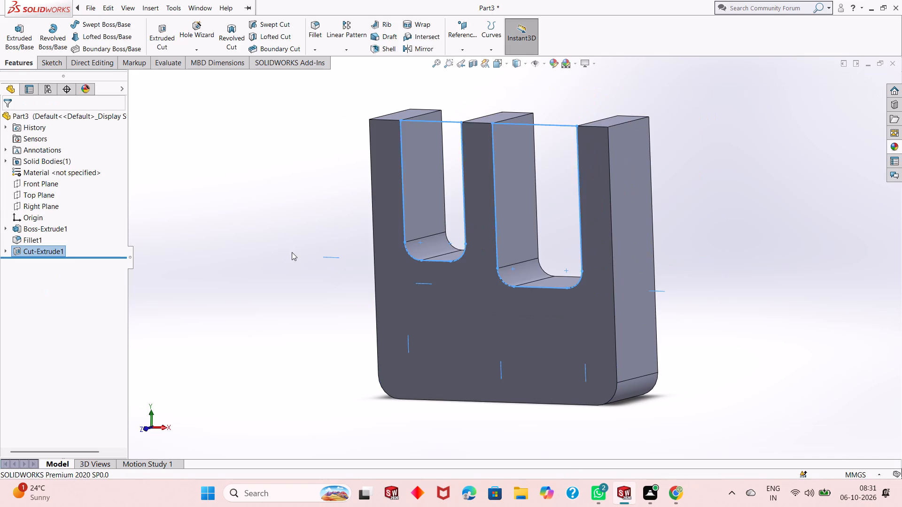
On the block's front face, sketch two level circles near the lower left and lower right corners, radii about 0.18 and 0.24 mm.
click(542, 323)
click(584, 293)
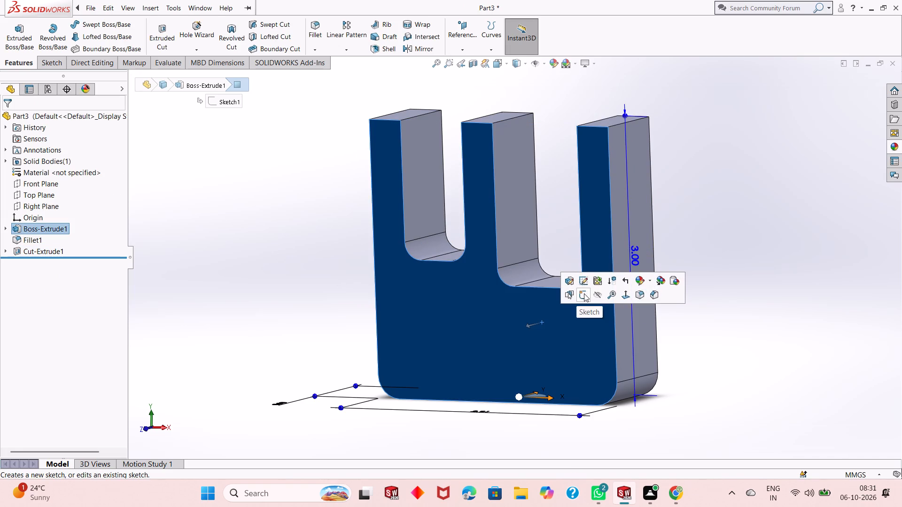
key(ctrl+8)
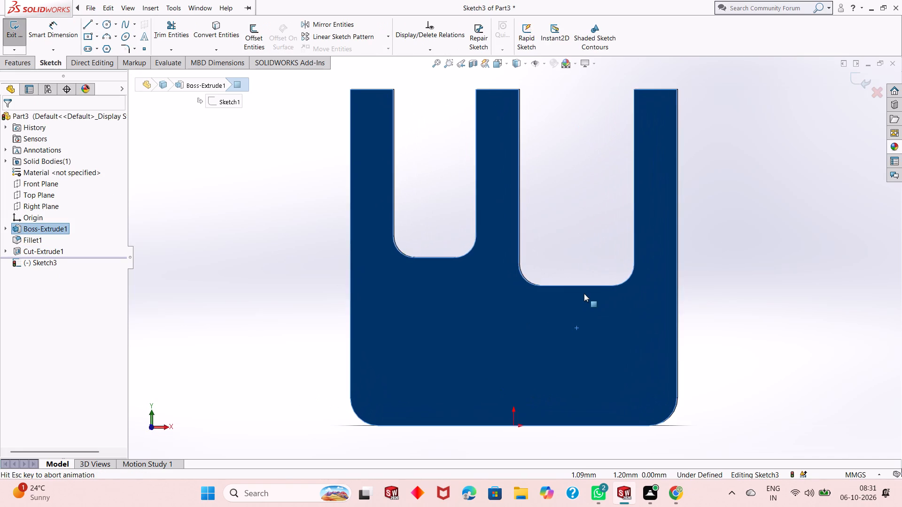
click(298, 351)
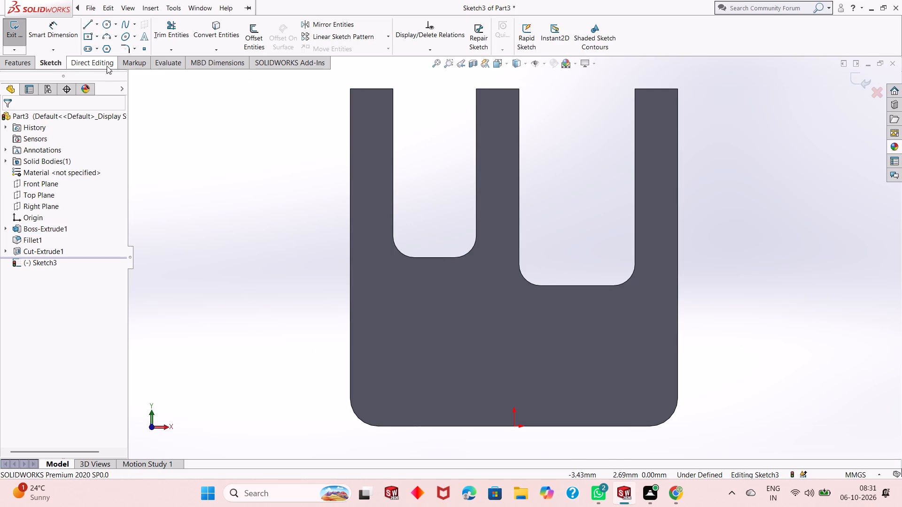
click(107, 23)
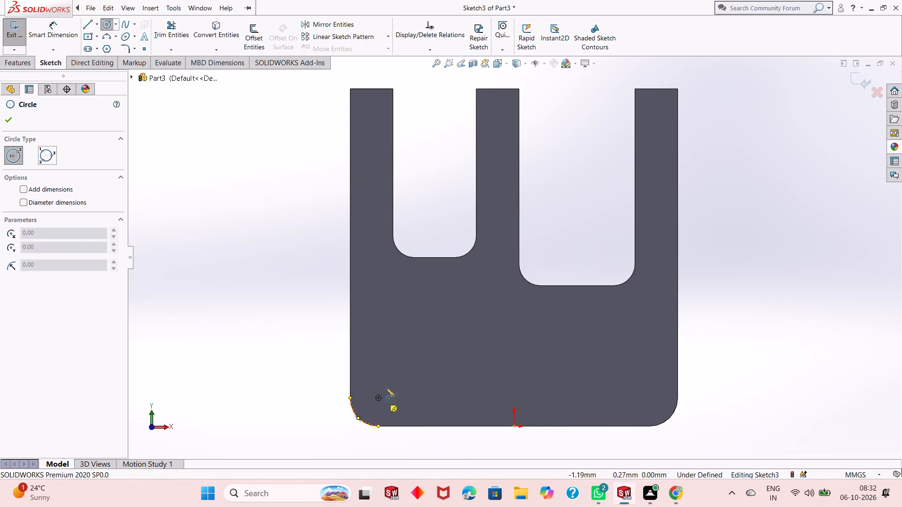
click(398, 361)
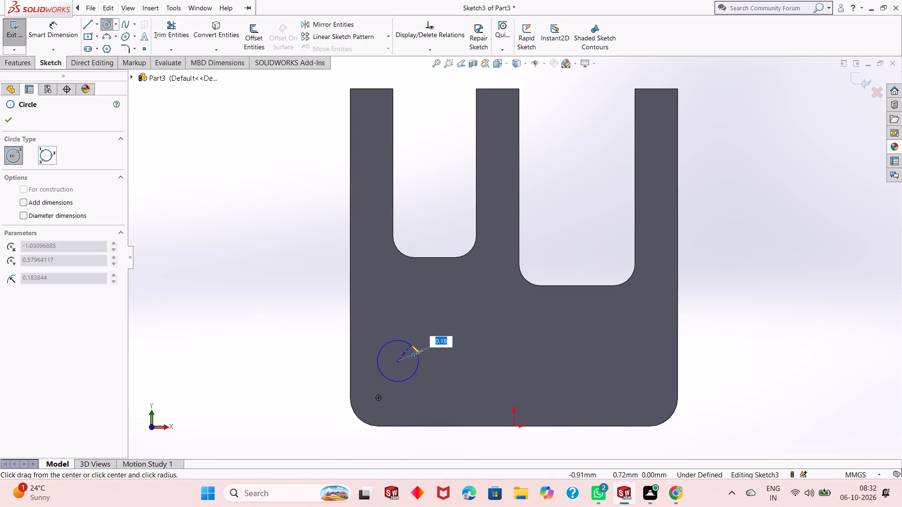
click(411, 345)
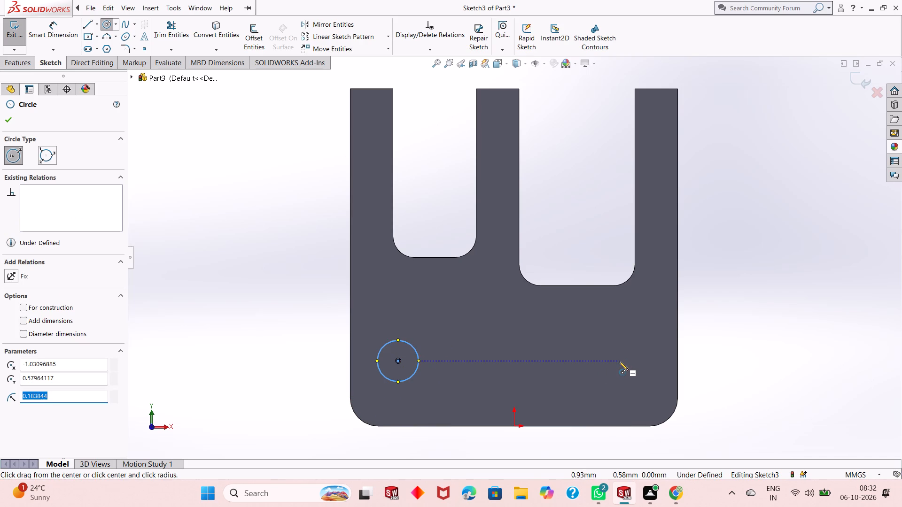
click(619, 361)
click(633, 338)
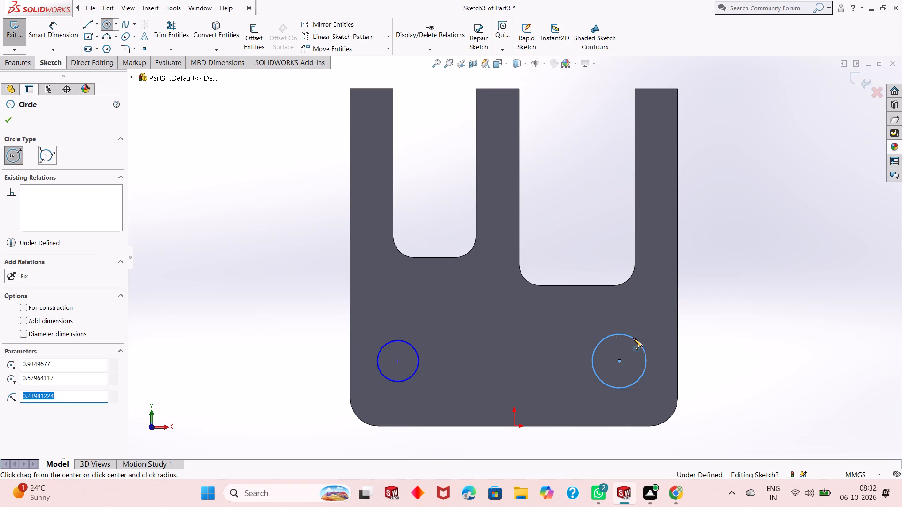
right_click(256, 264)
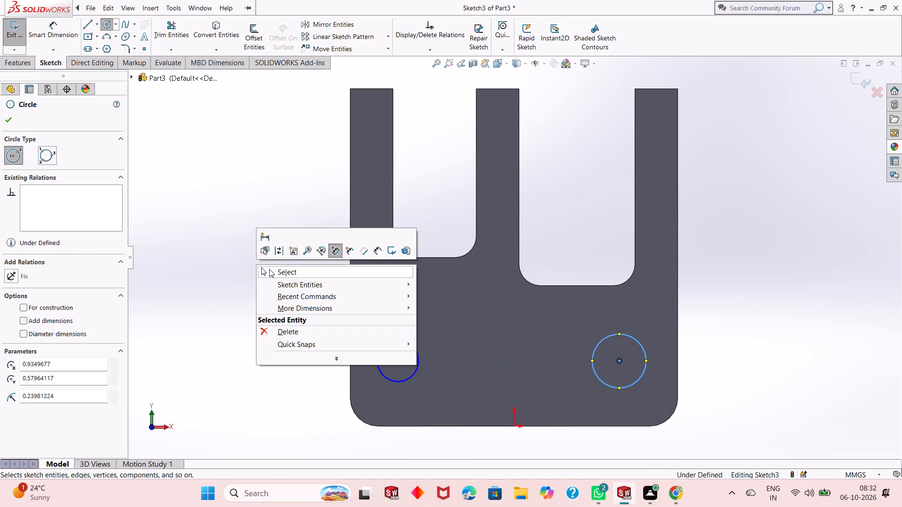
click(271, 269)
Dimension the diameters of the left and right circles as 0.50 mm each.
click(60, 31)
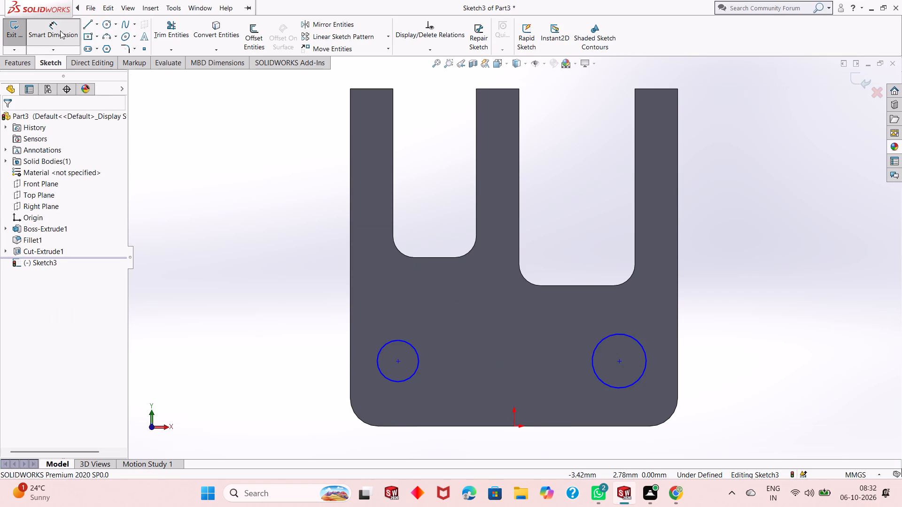
click(392, 378)
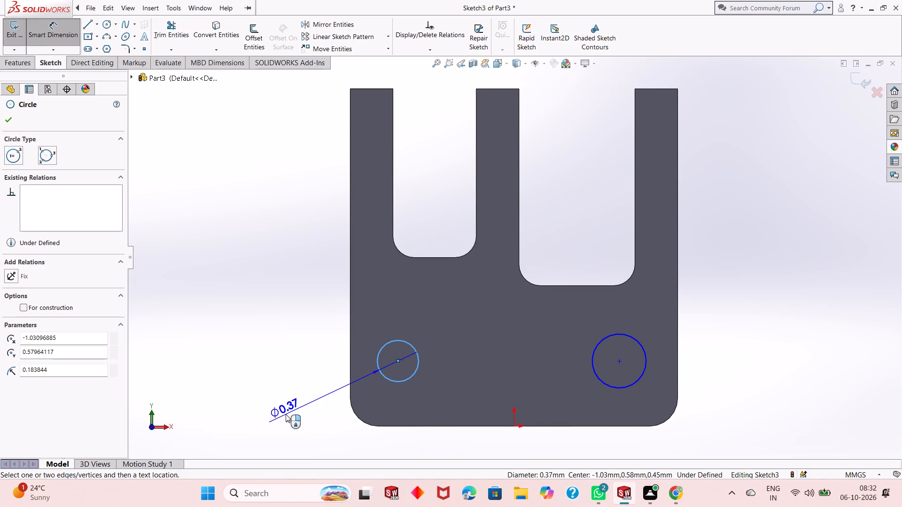
click(286, 414)
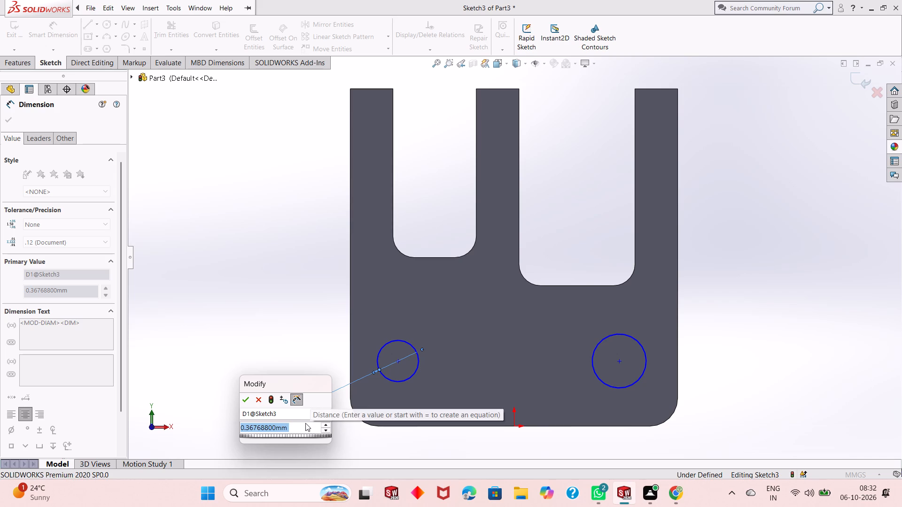
text(.50)
key(Return)
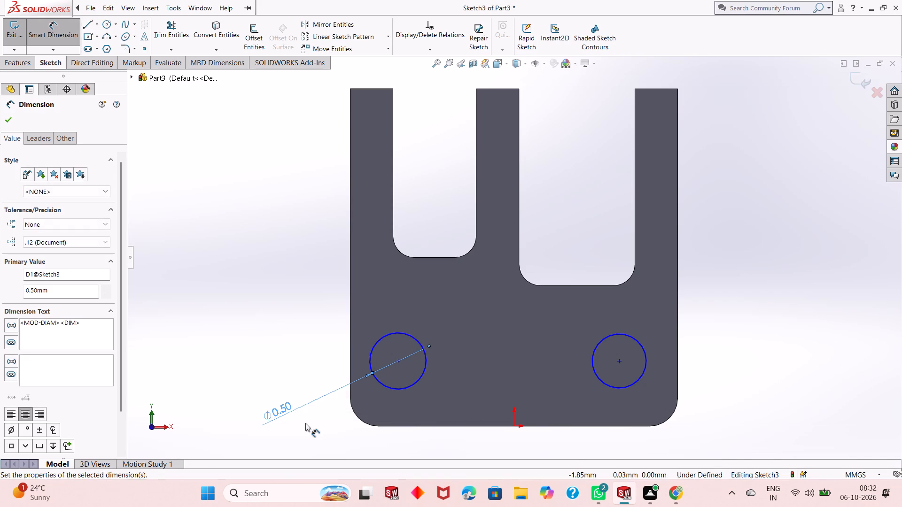
click(629, 386)
click(733, 411)
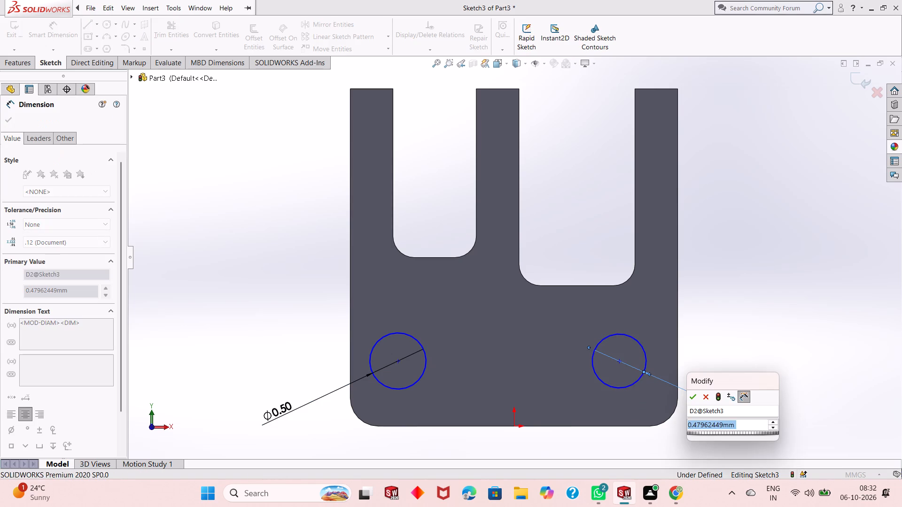
text(.50)
key(Return)
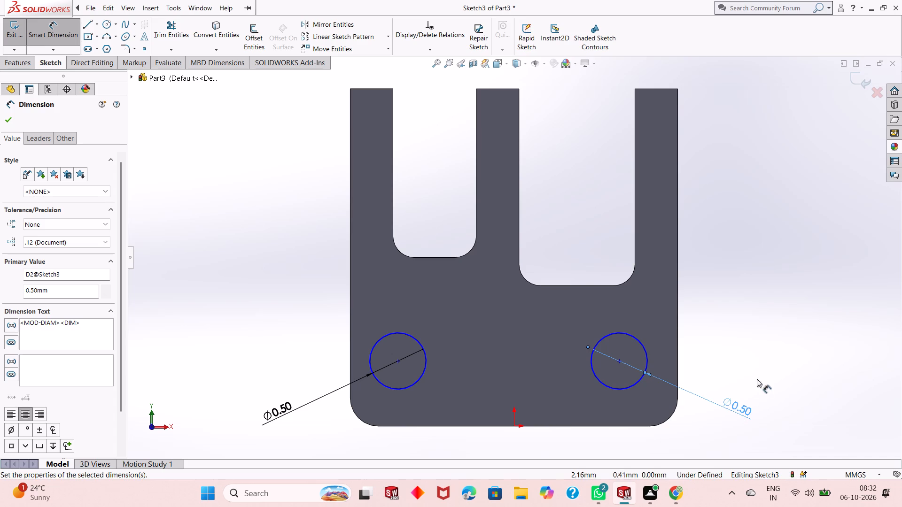
Dimension the left circle's centre 0.50 mm above the block's bottom edge and 0.50 mm from its left edge.
click(400, 361)
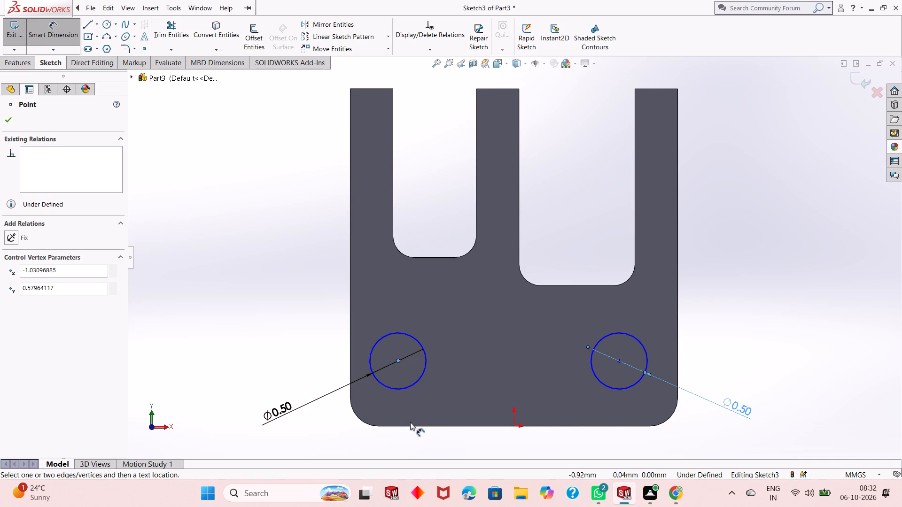
click(410, 425)
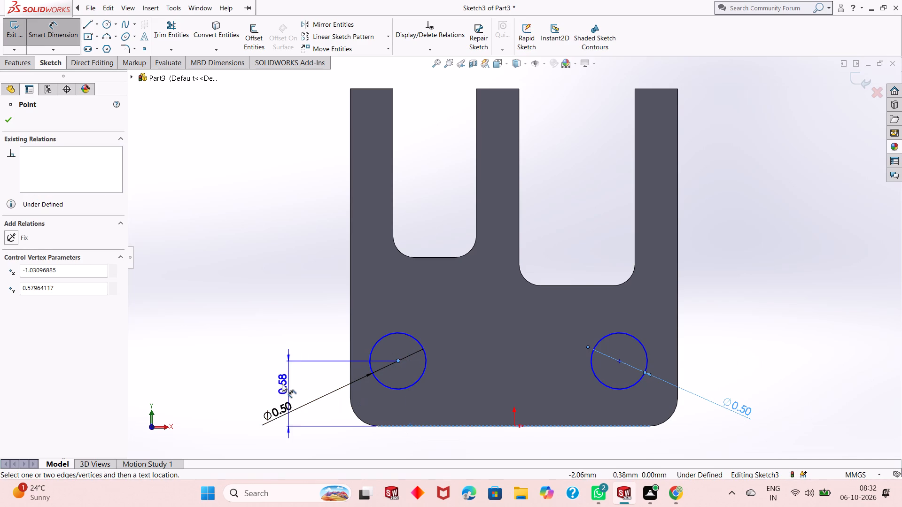
click(240, 369)
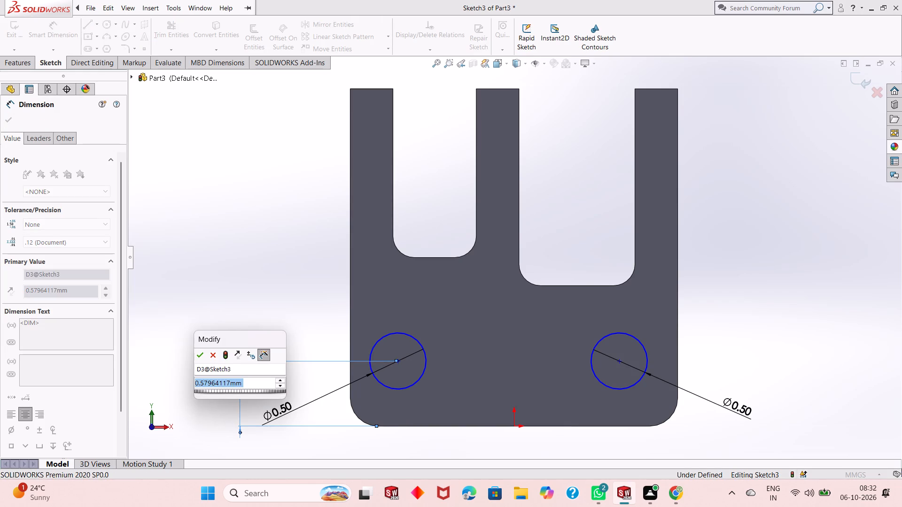
key(5)
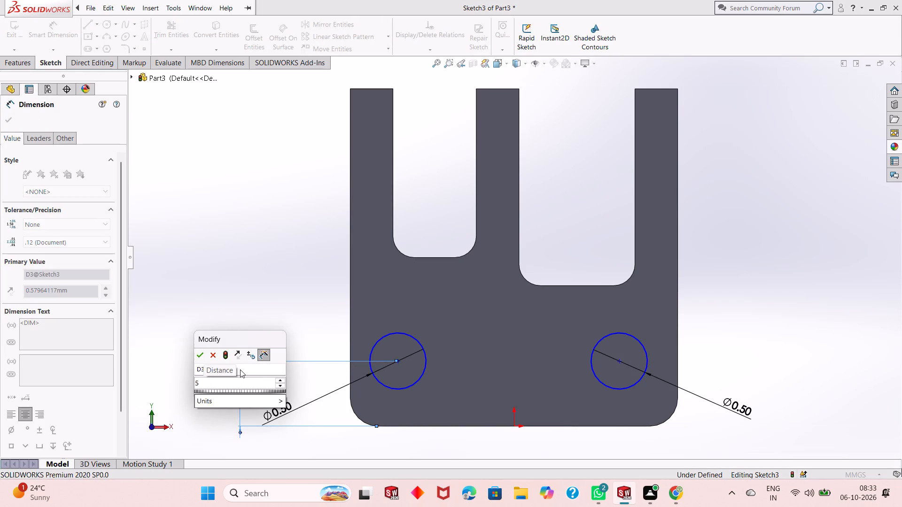
key(BackSpace)
text(.50)
key(Return)
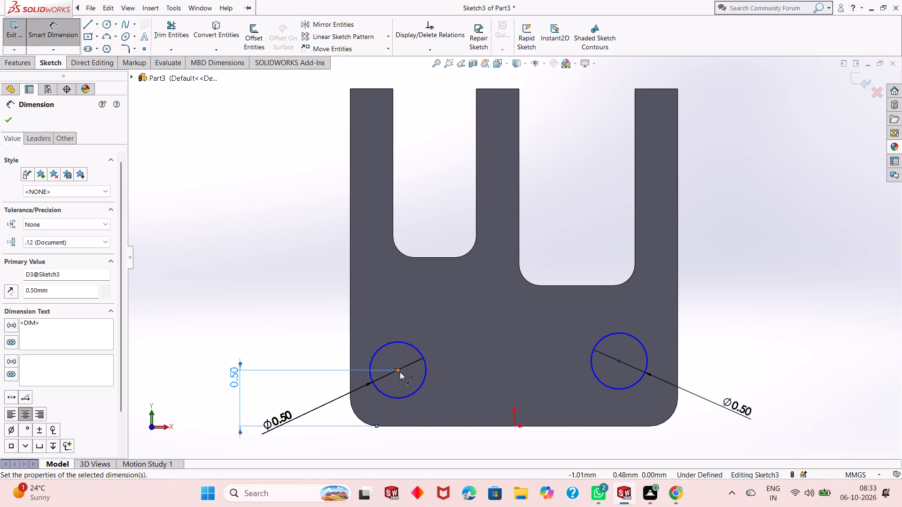
click(400, 372)
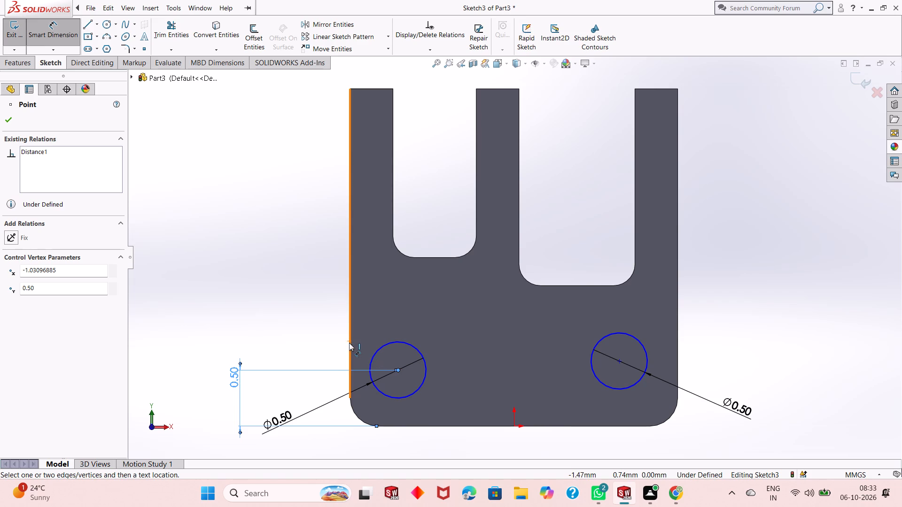
drag(350, 343, 393, 447)
click(393, 447)
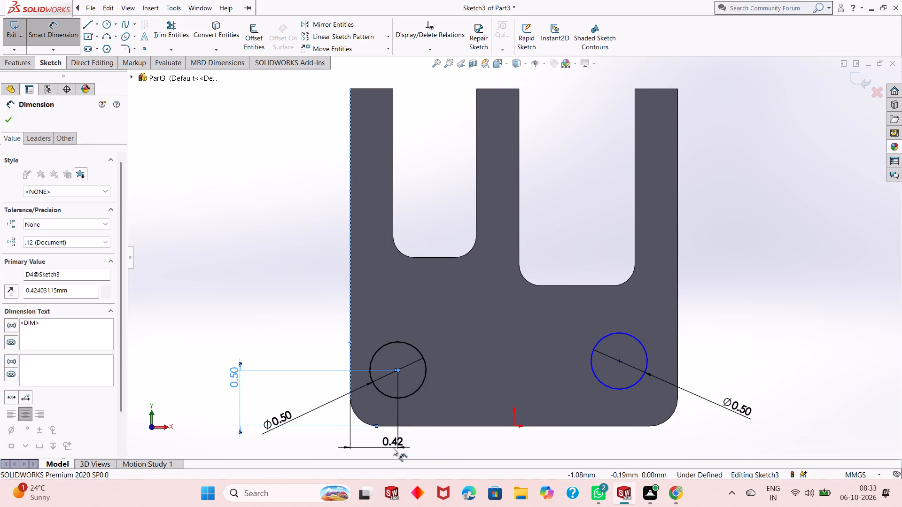
text(.5)
key(Return)
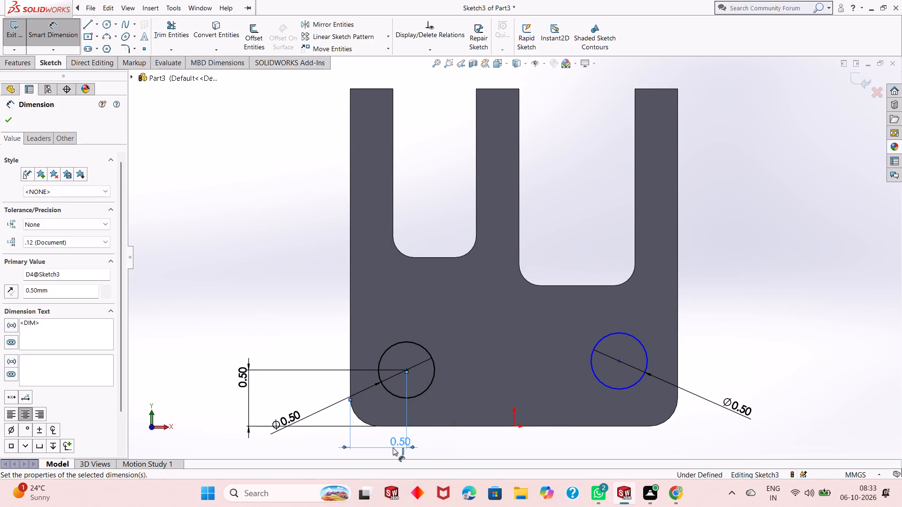
Dimension the right circle's centre 0.50 mm above the block's bottom edge and 0.50 mm from its right edge.
click(621, 362)
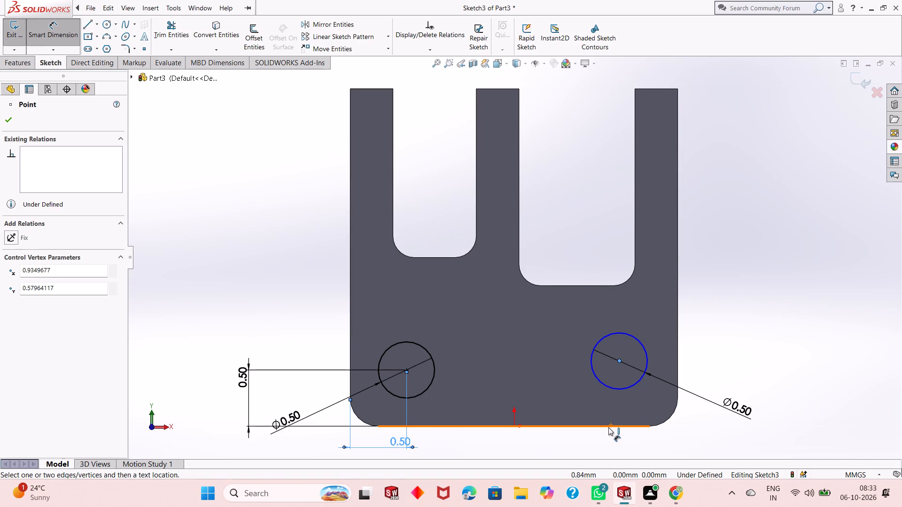
drag(608, 427, 801, 403)
click(801, 403)
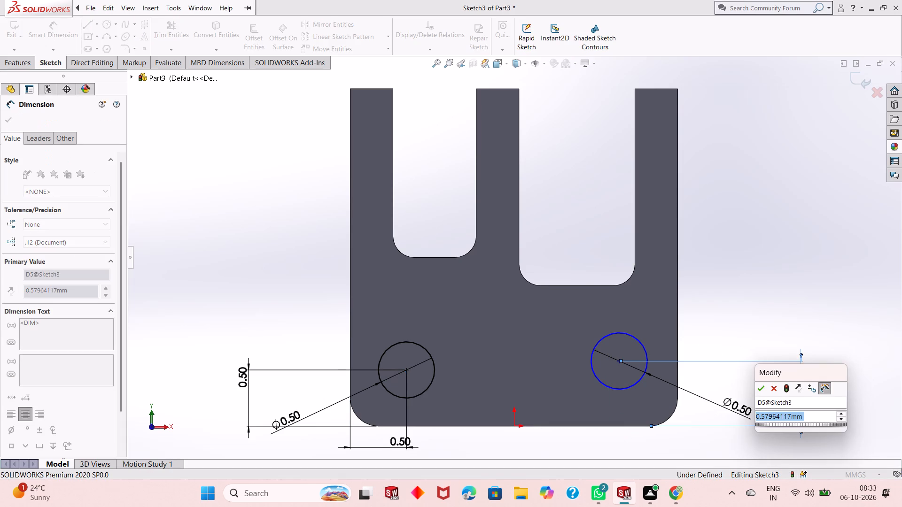
text(.5)
key(Return)
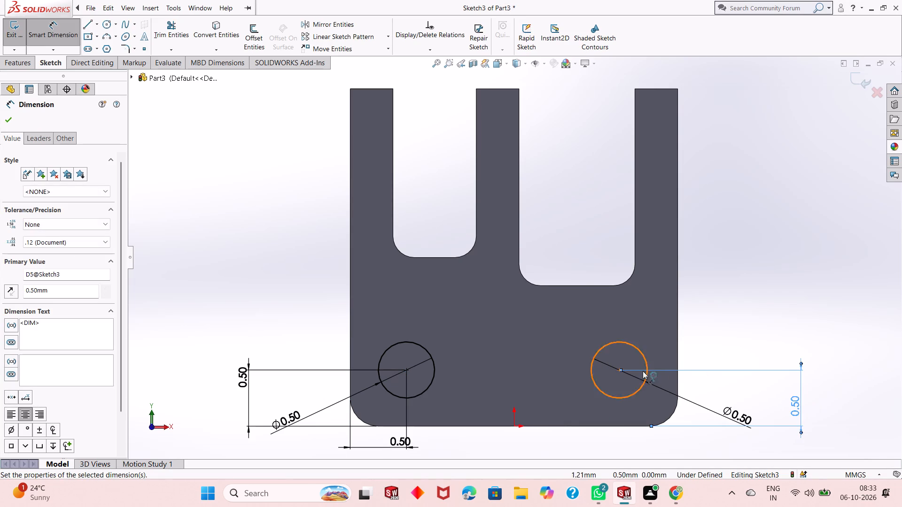
click(619, 371)
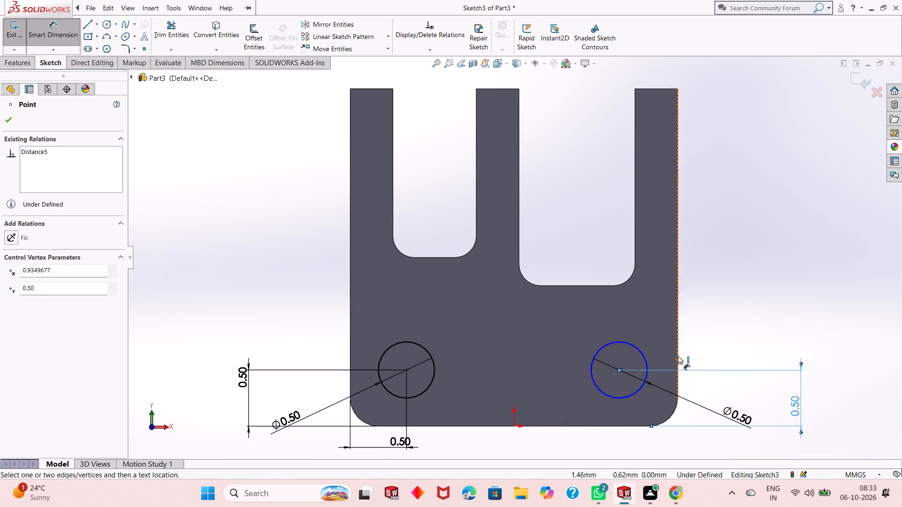
drag(678, 356, 758, 349)
click(758, 349)
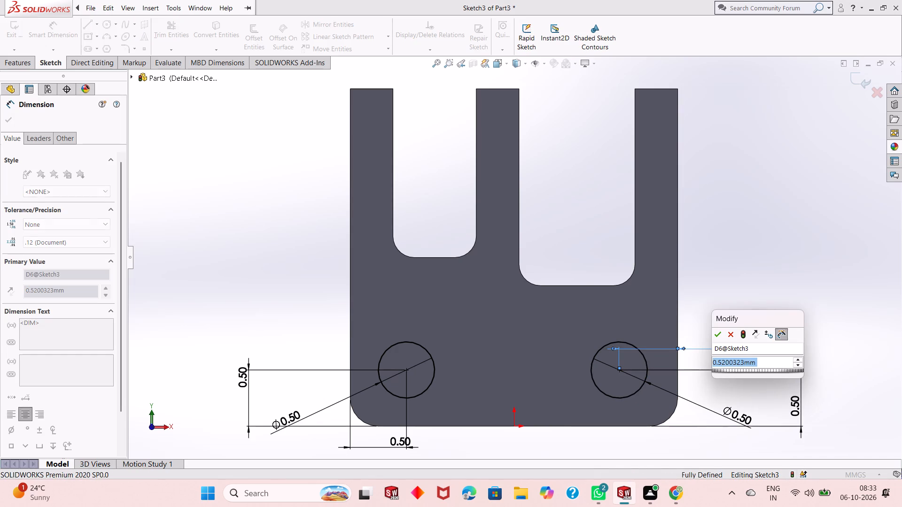
text(.5)
key(Return)
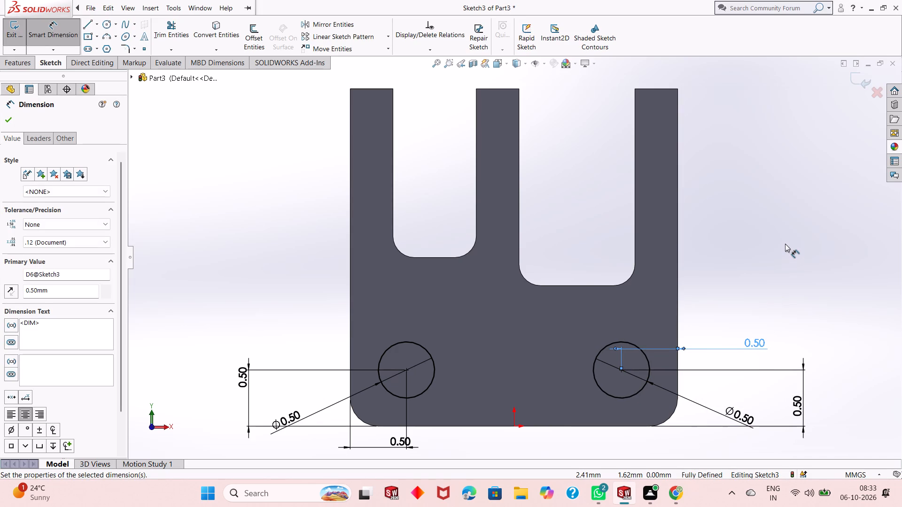
right_click(785, 244)
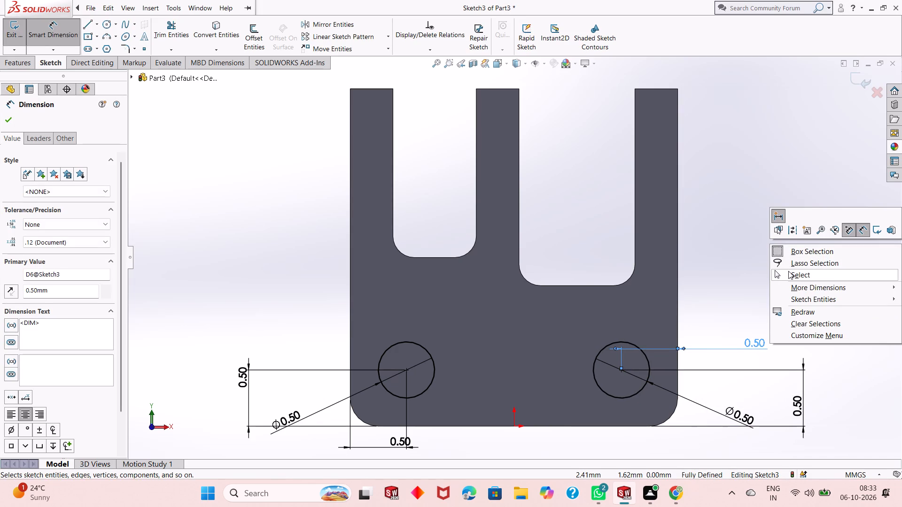
click(789, 271)
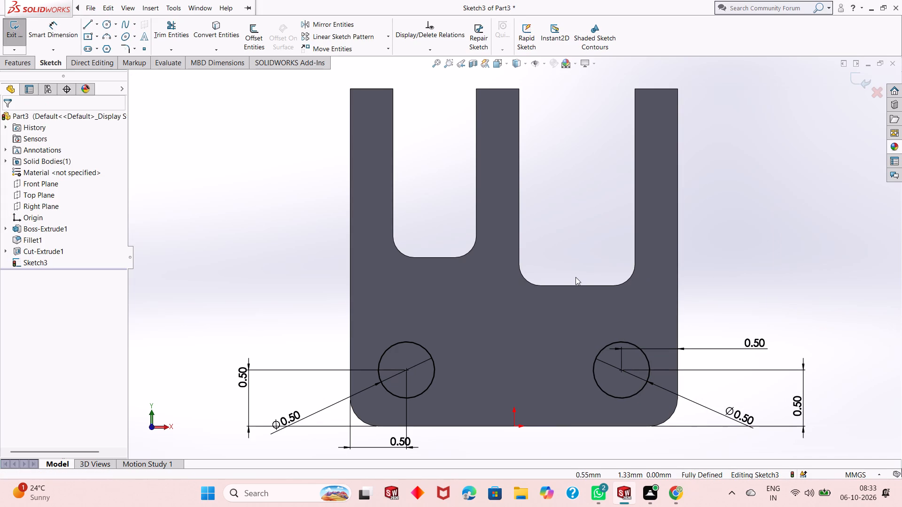
Cut-extrude the two 0.50 mm circles through the block with a 3 mm blind depth.
scroll(538, 338, up, 2)
scroll(627, 290, down, 2)
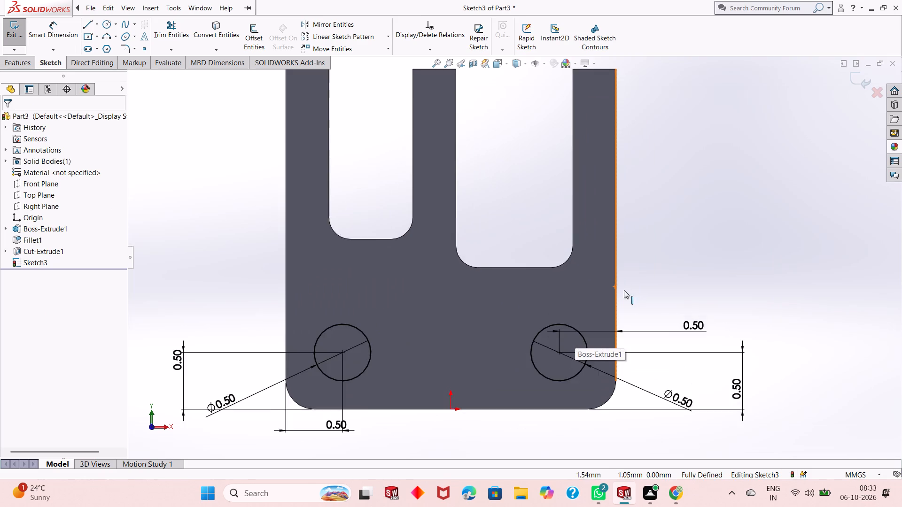
scroll(533, 313, up, 1)
middle_drag(647, 287, 620, 309)
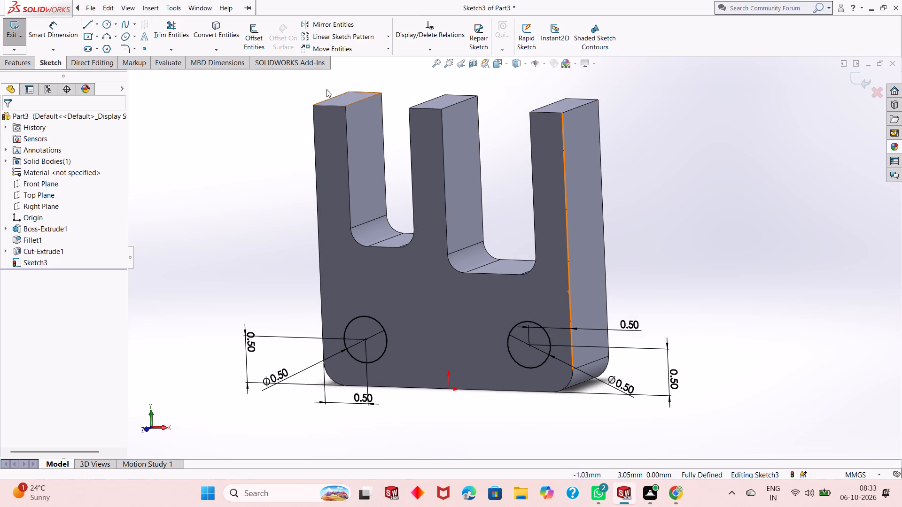
click(26, 62)
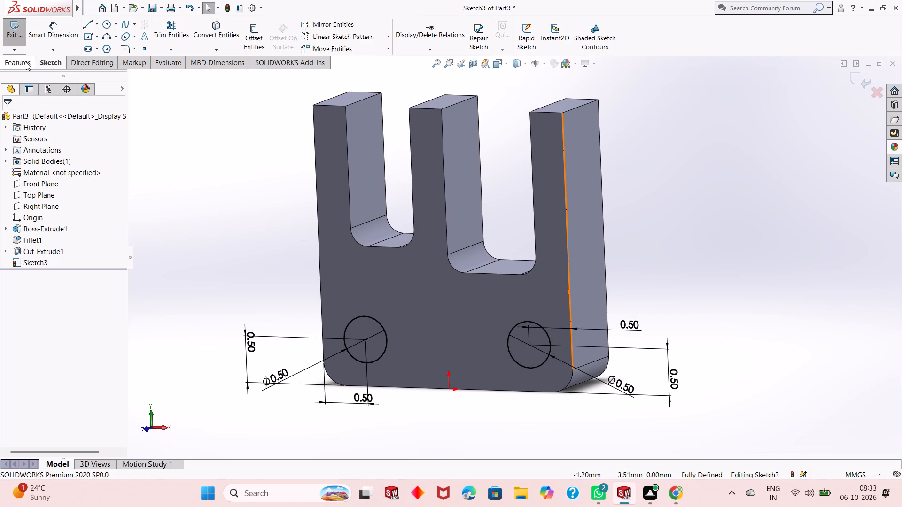
click(163, 34)
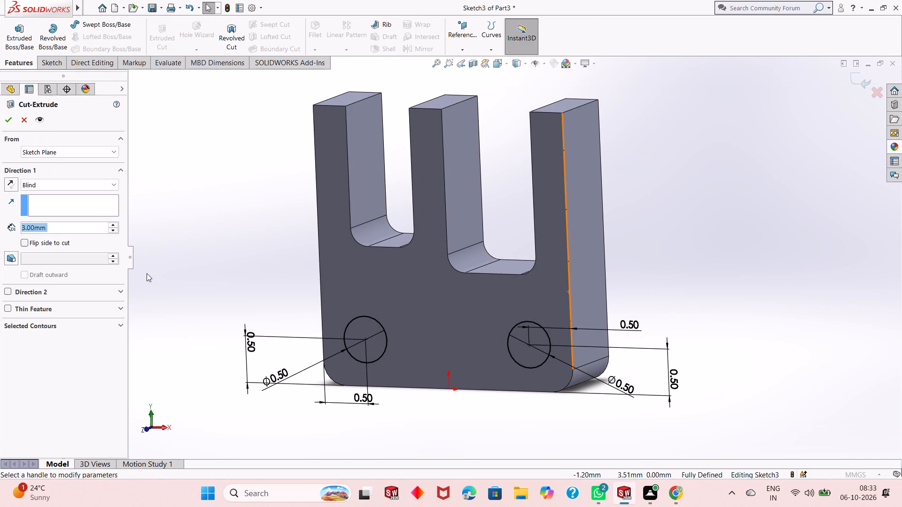
click(9, 122)
click(257, 261)
On the block's right side face, sketch a circle of radius about 0.26 mm, centred across the width about 2.51 mm above the bottom.
middle_drag(439, 314, 473, 303)
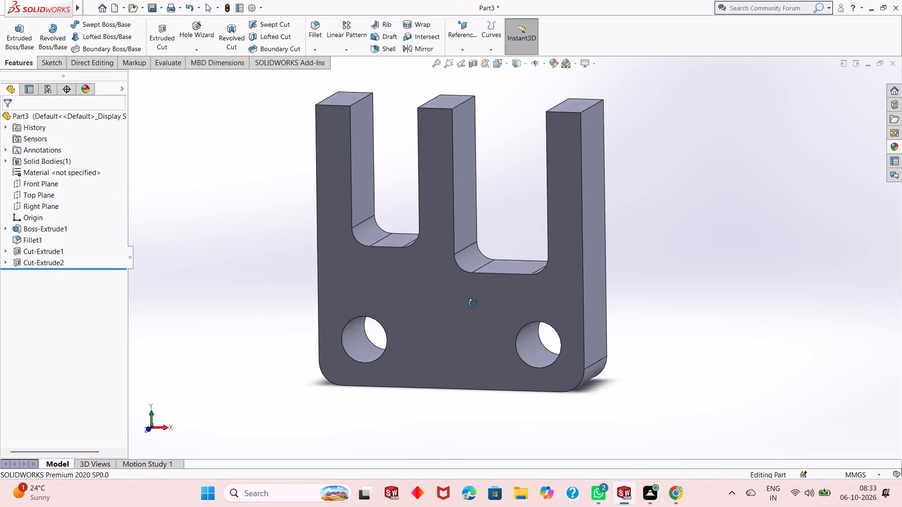
middle_drag(473, 303, 435, 324)
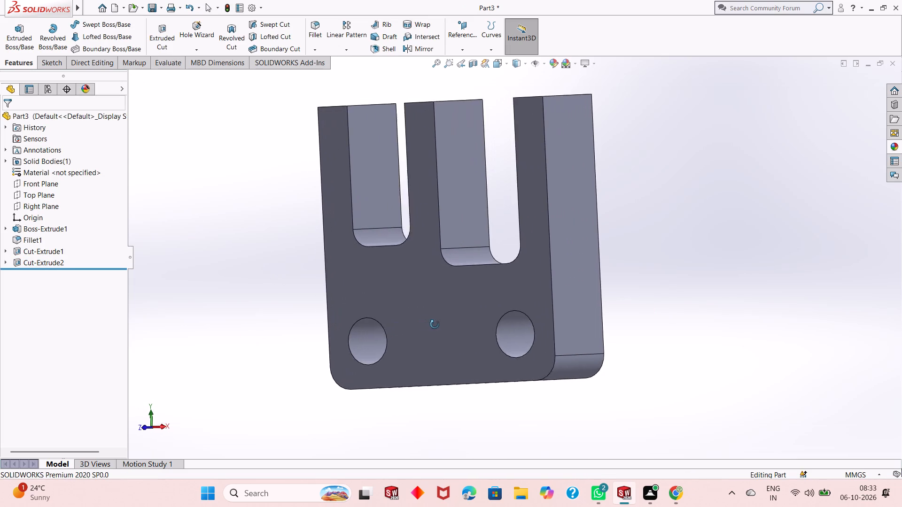
middle_drag(435, 324, 443, 341)
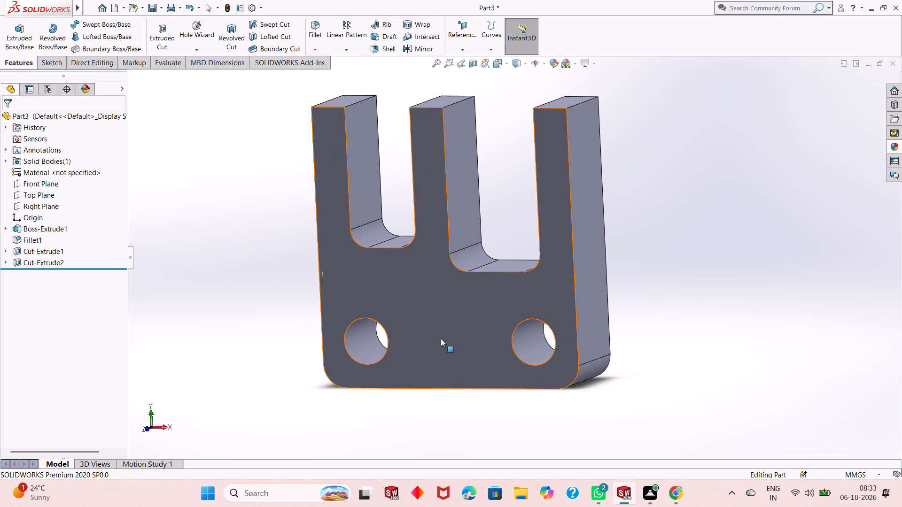
scroll(477, 261, down, 2)
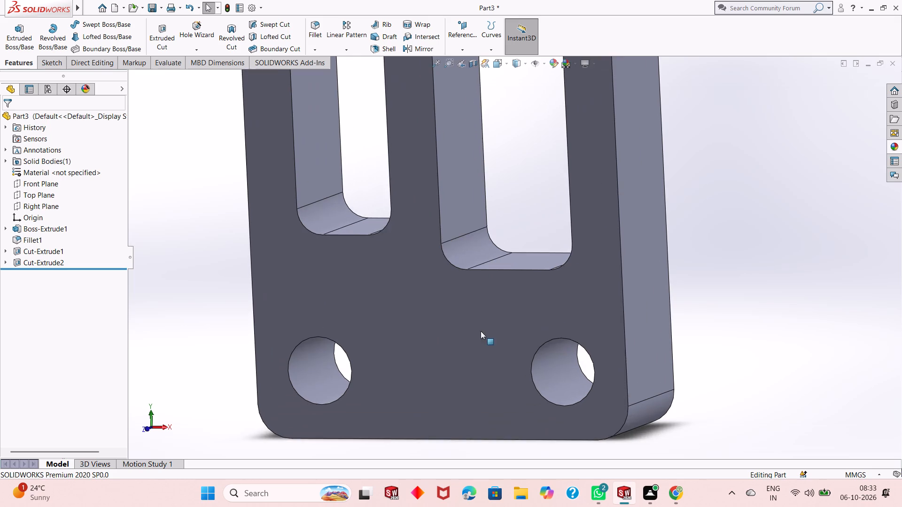
scroll(427, 435, up, 3)
scroll(439, 133, down, 2)
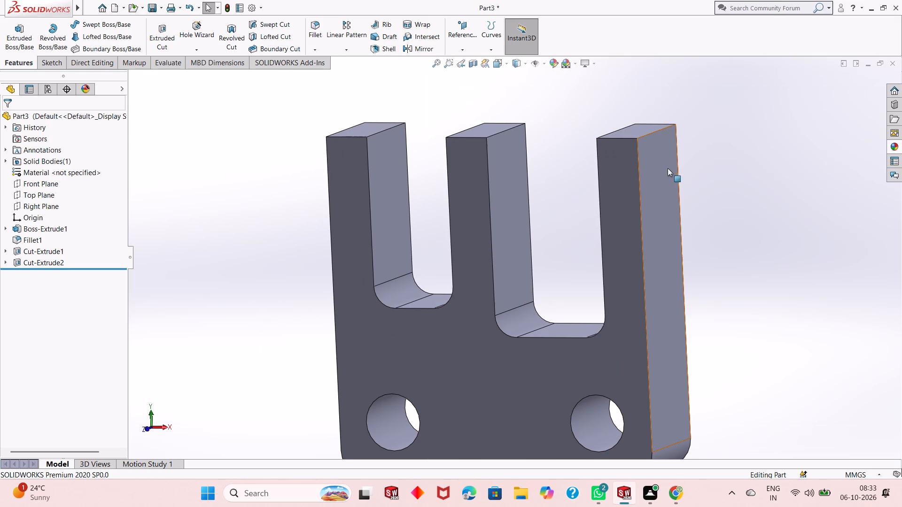
click(656, 194)
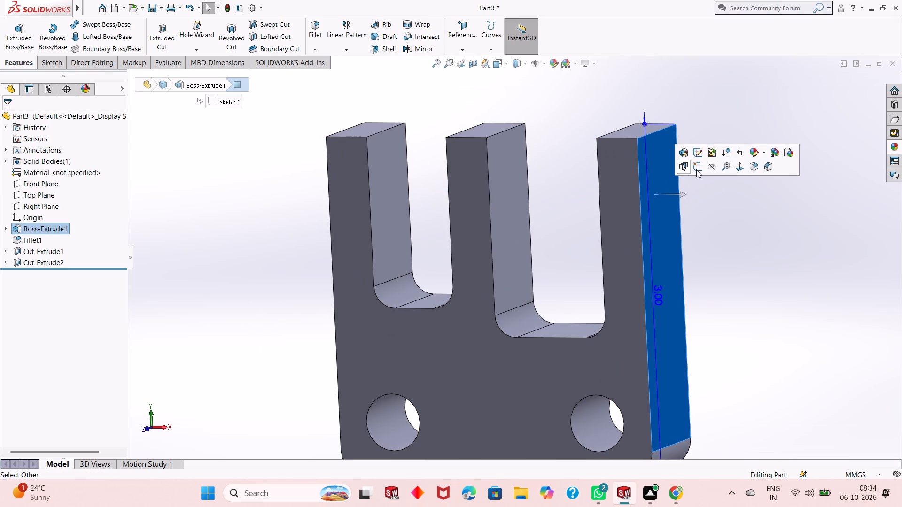
click(696, 169)
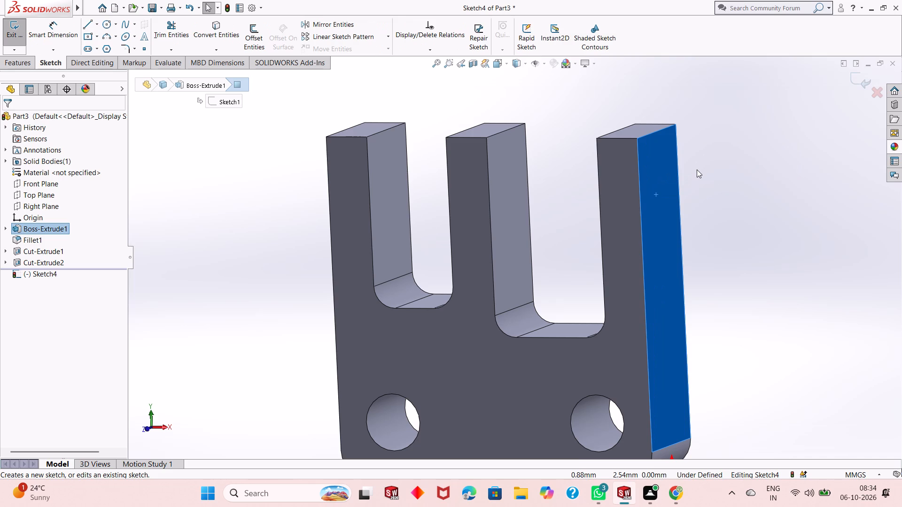
key(ctrl+8)
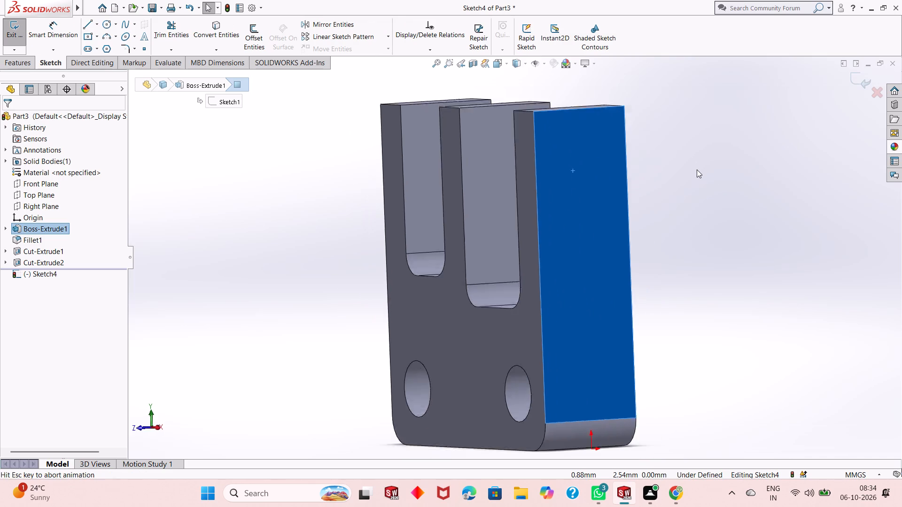
click(644, 130)
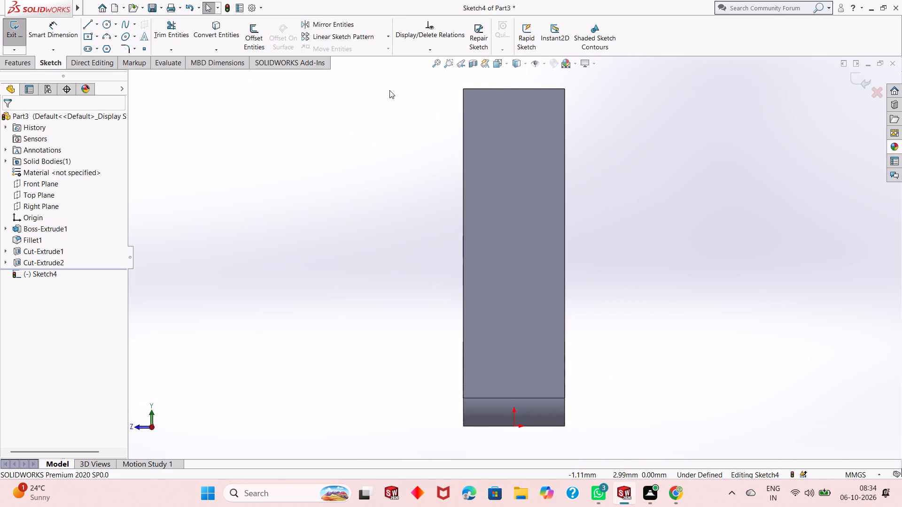
click(107, 27)
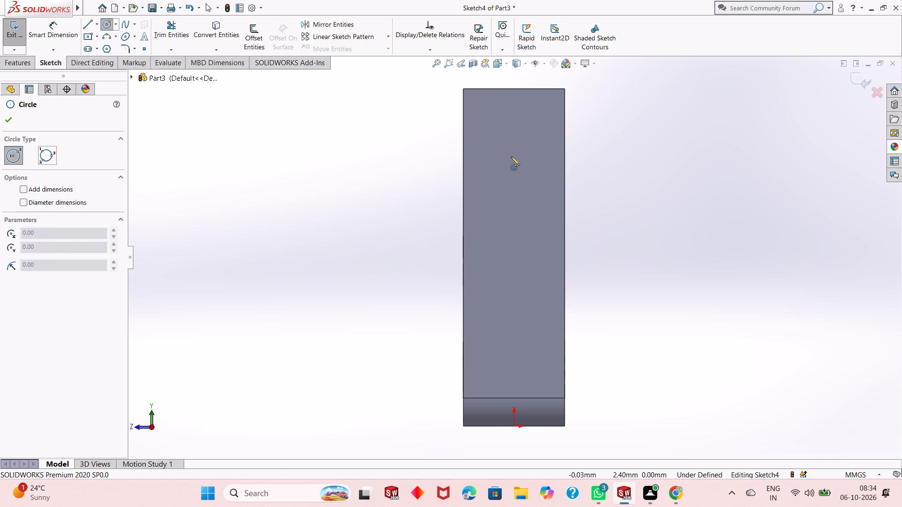
click(514, 144)
click(520, 172)
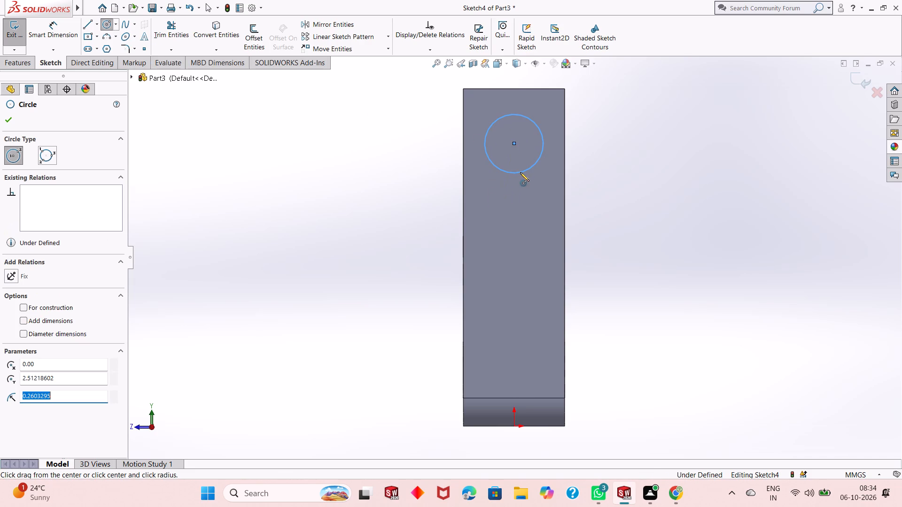
key(Return)
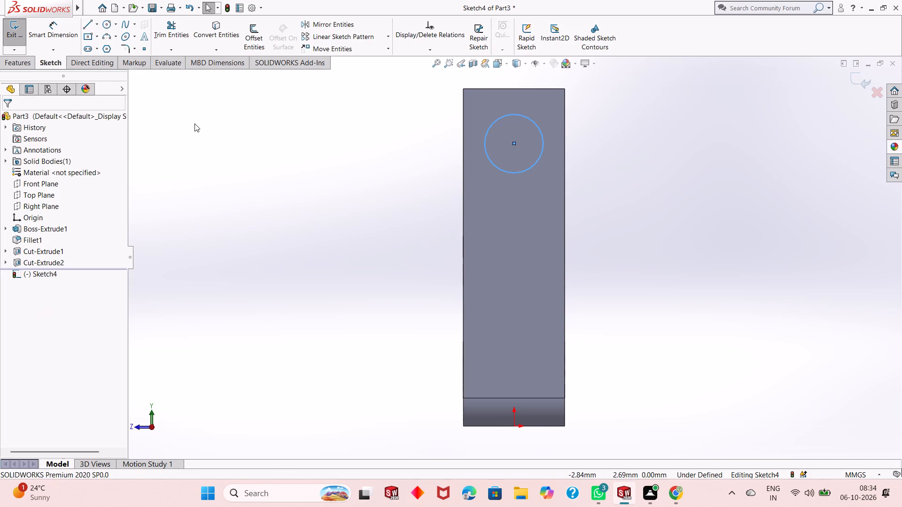
click(194, 124)
Dimension the side-face circle's diameter as 0.50 mm.
click(52, 34)
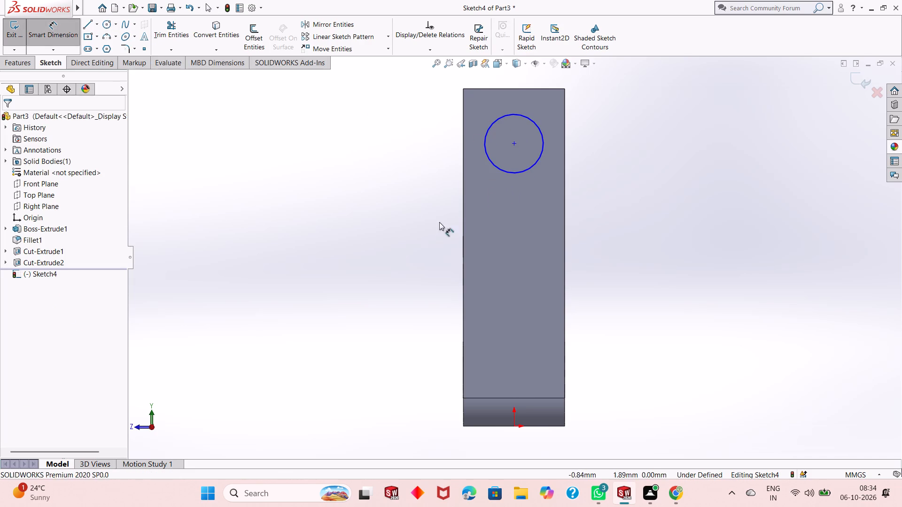
click(482, 144)
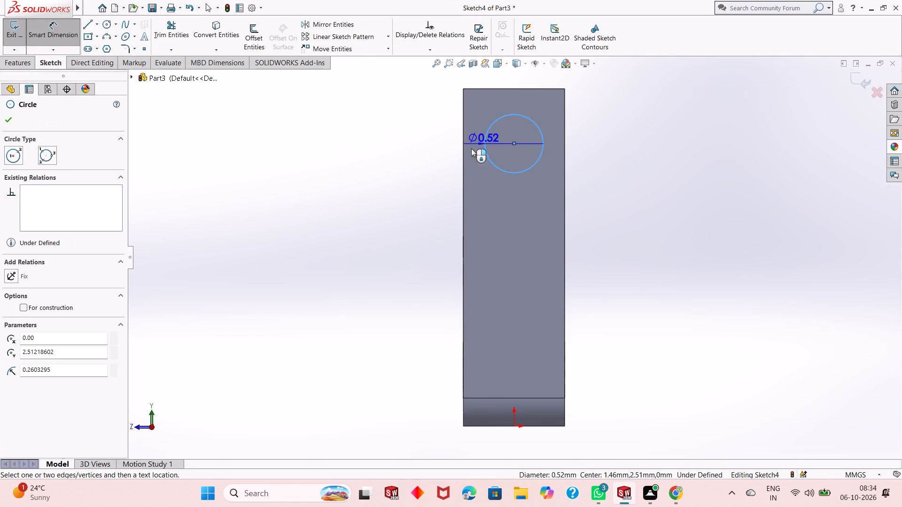
click(342, 221)
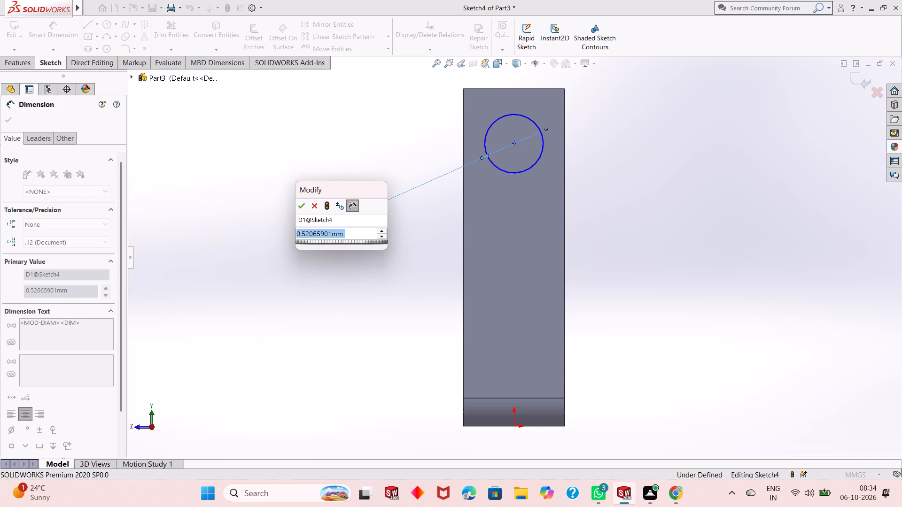
text(.50)
key(Return)
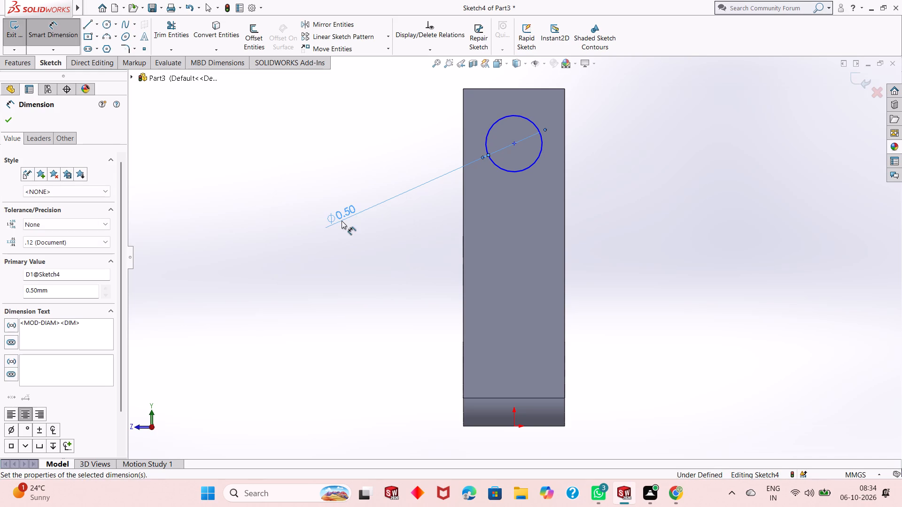
Dimension the circle's centre 0.45 mm from the side face's left edge and 0.50 mm below its top edge.
click(514, 144)
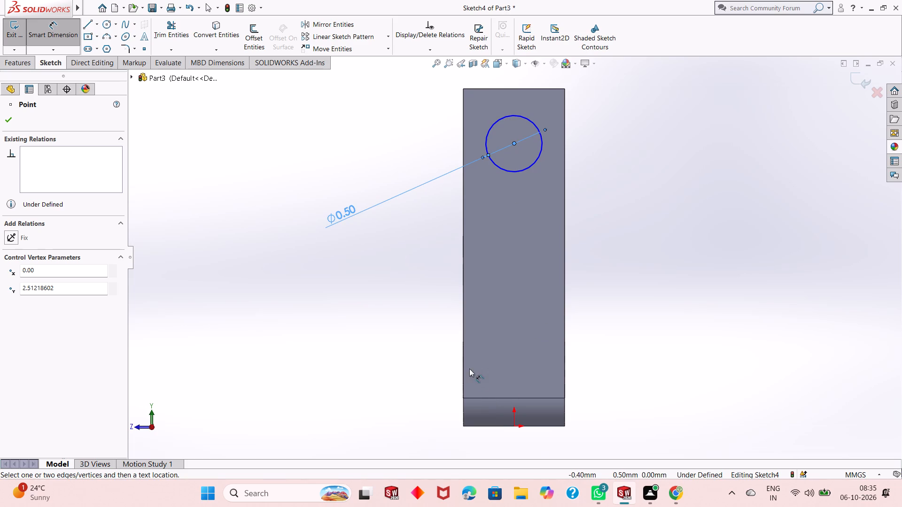
click(462, 352)
click(439, 351)
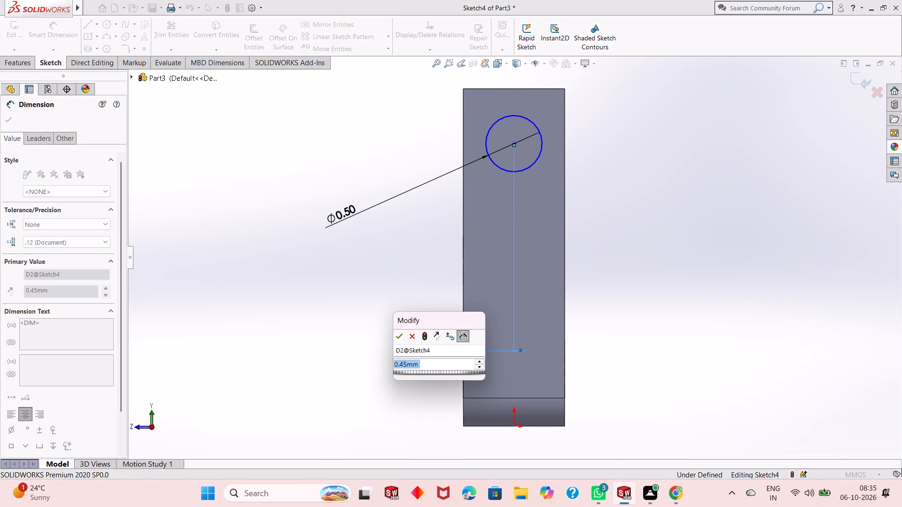
key(Return)
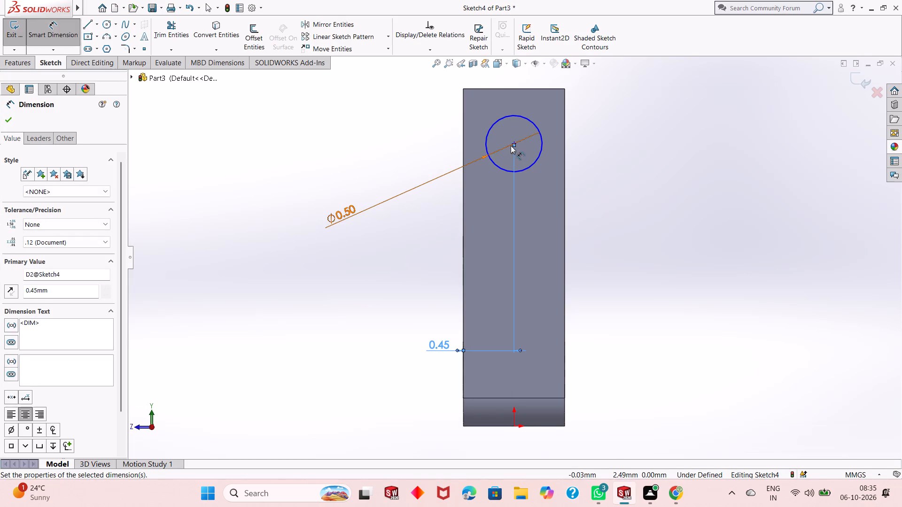
click(512, 143)
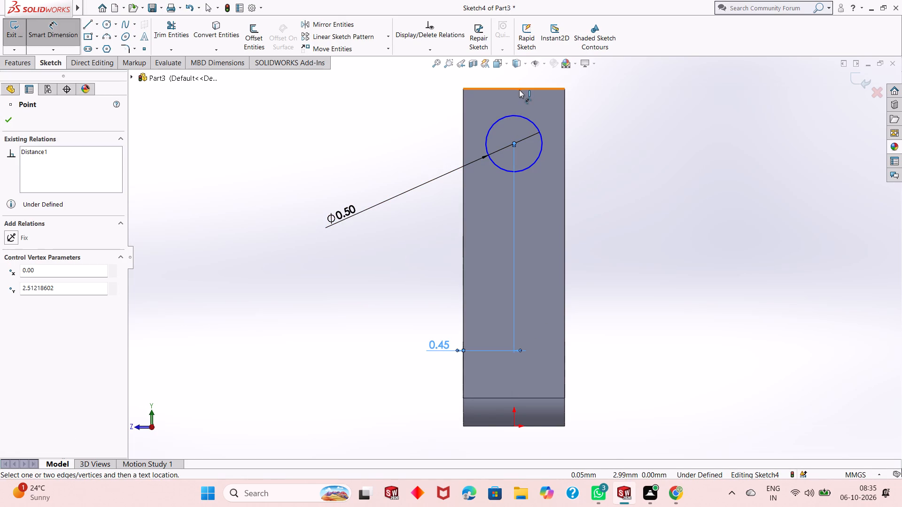
drag(519, 90, 668, 134)
click(668, 134)
text(.5)
key(Return)
click(631, 201)
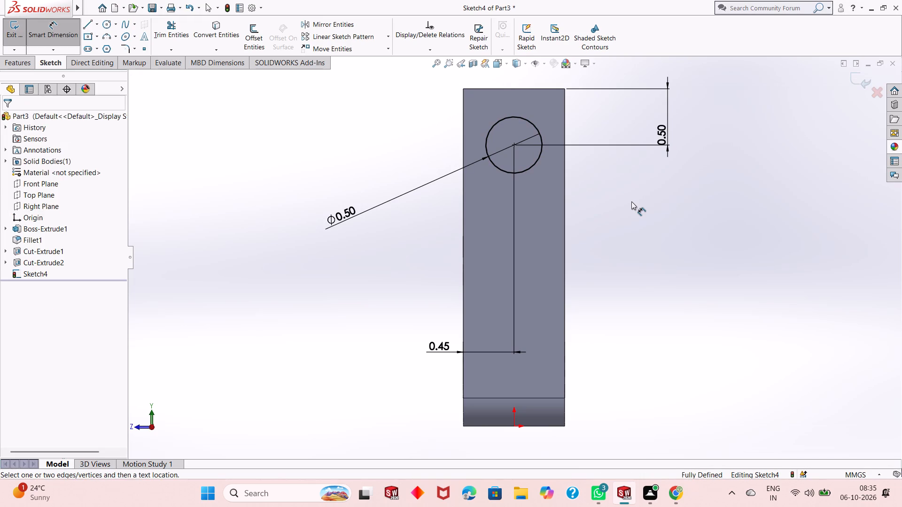
right_click(635, 212)
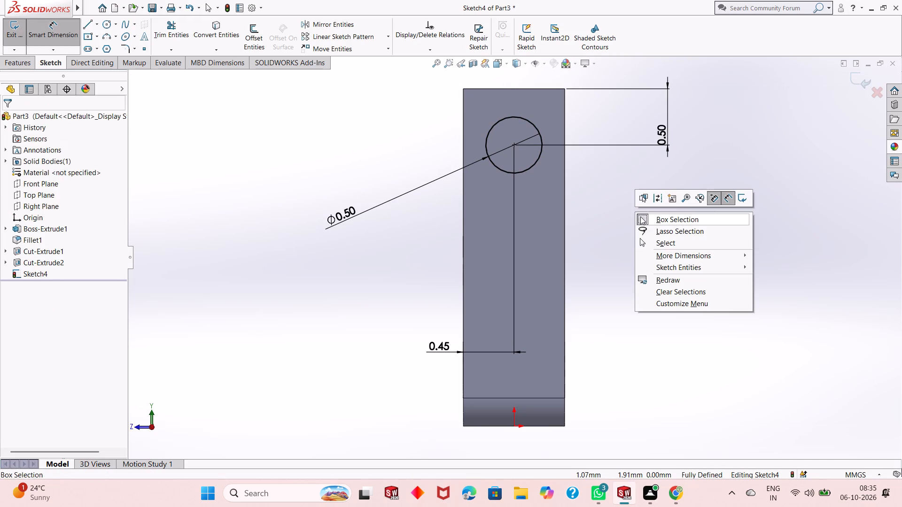
click(649, 241)
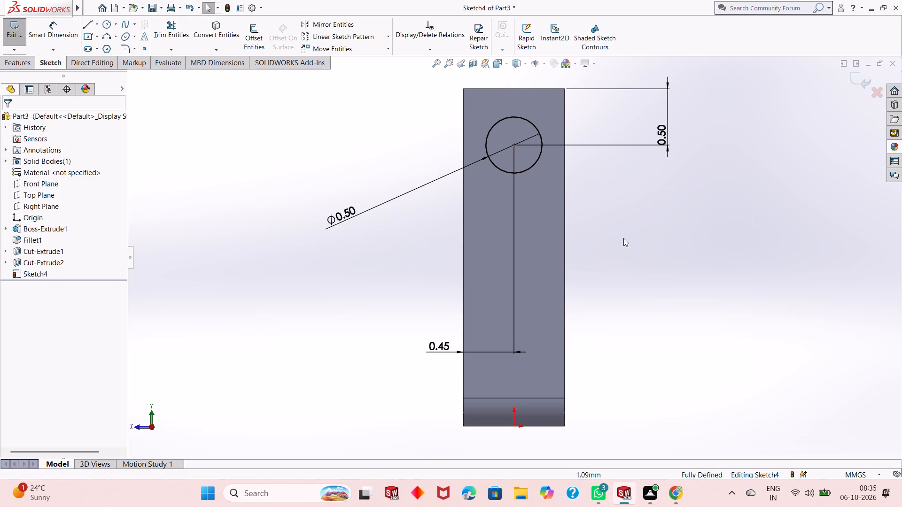
Cut-extrude the 0.50 mm side-face circle with a Through All end condition across all three prongs.
middle_drag(597, 262, 652, 299)
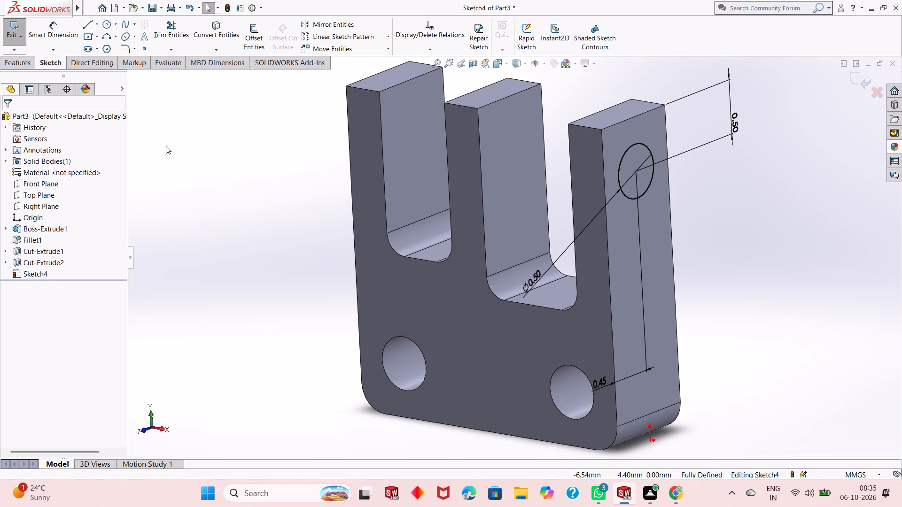
click(21, 62)
click(157, 40)
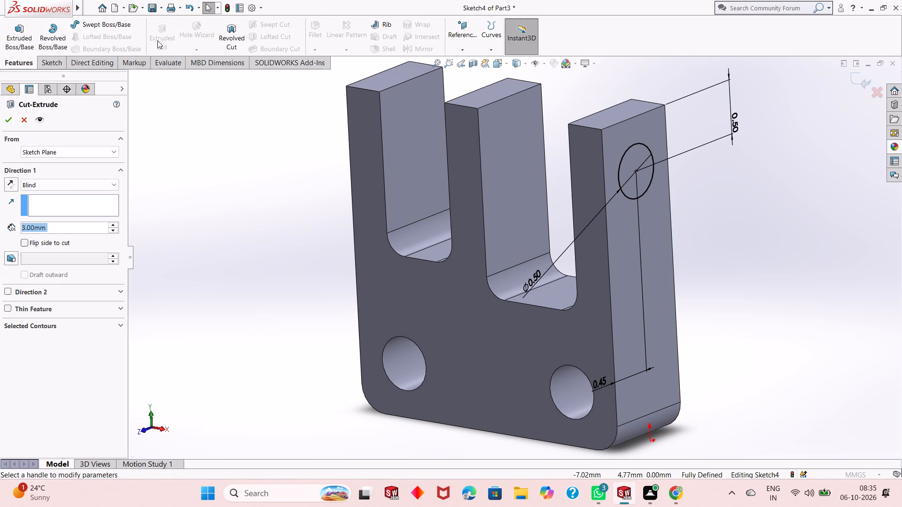
click(62, 184)
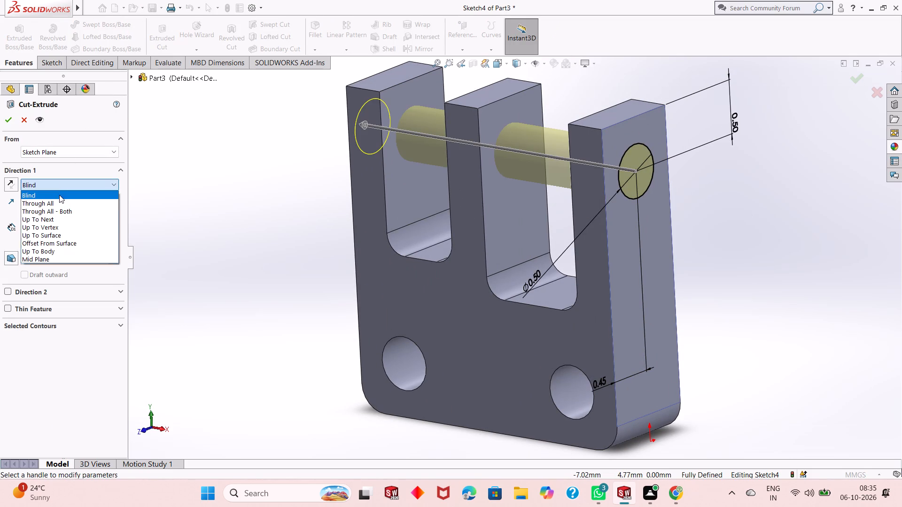
click(58, 202)
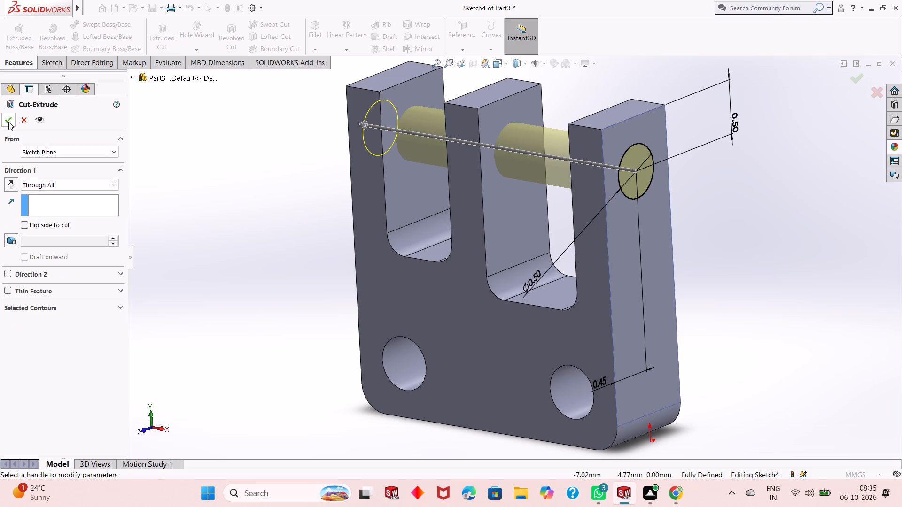
click(8, 122)
click(255, 173)
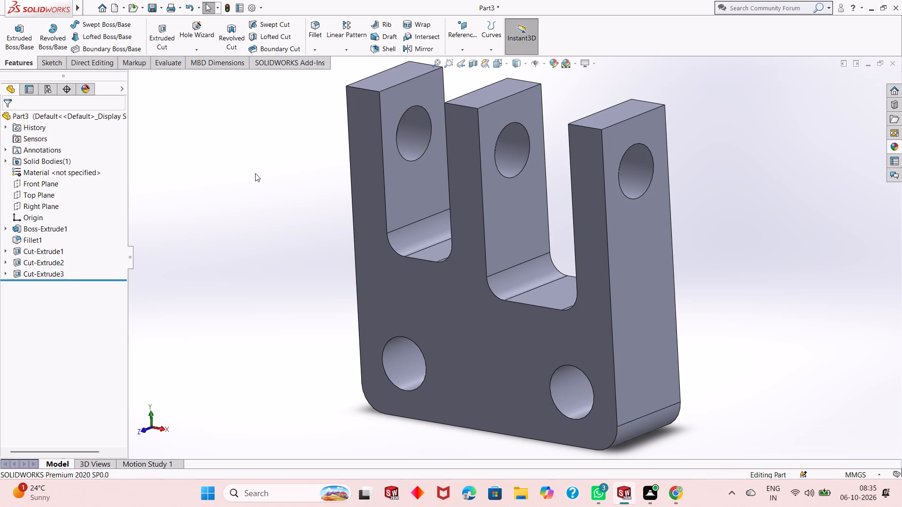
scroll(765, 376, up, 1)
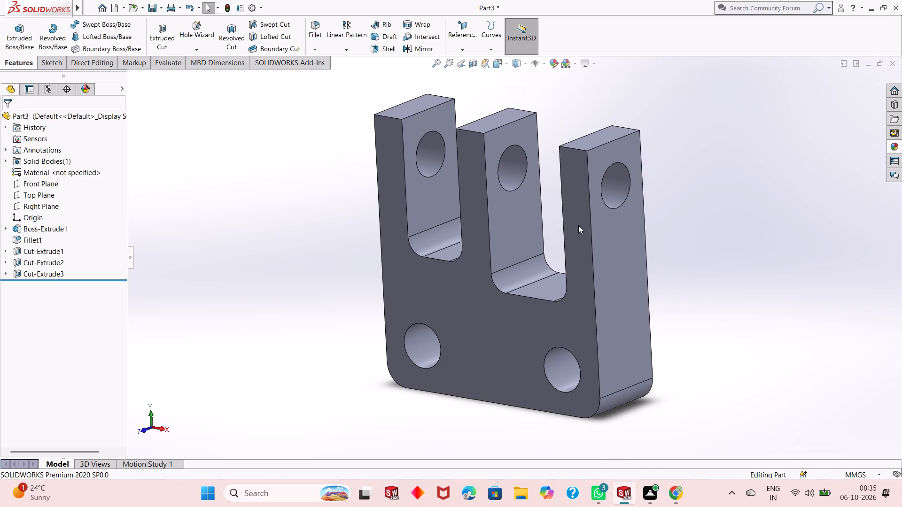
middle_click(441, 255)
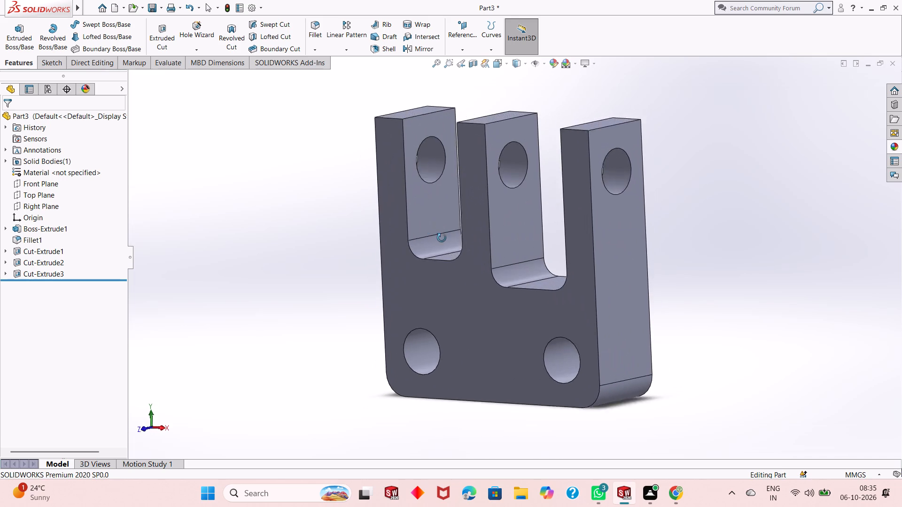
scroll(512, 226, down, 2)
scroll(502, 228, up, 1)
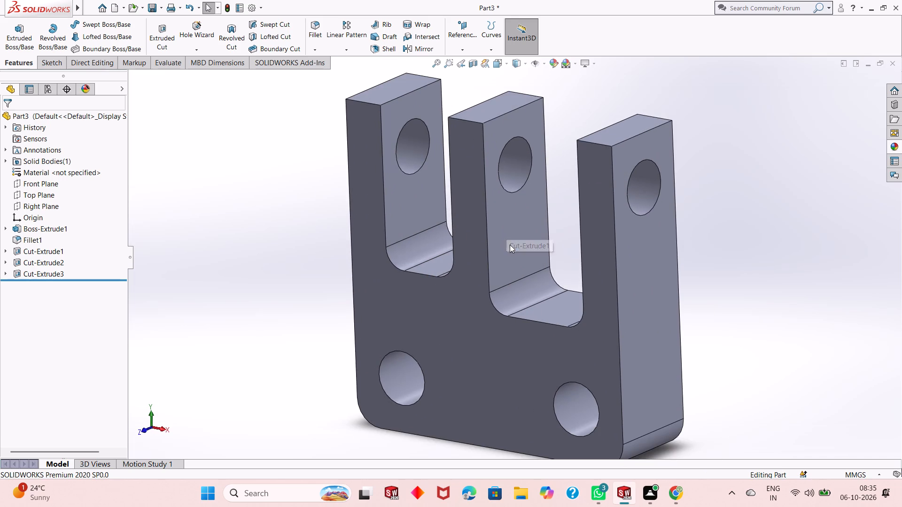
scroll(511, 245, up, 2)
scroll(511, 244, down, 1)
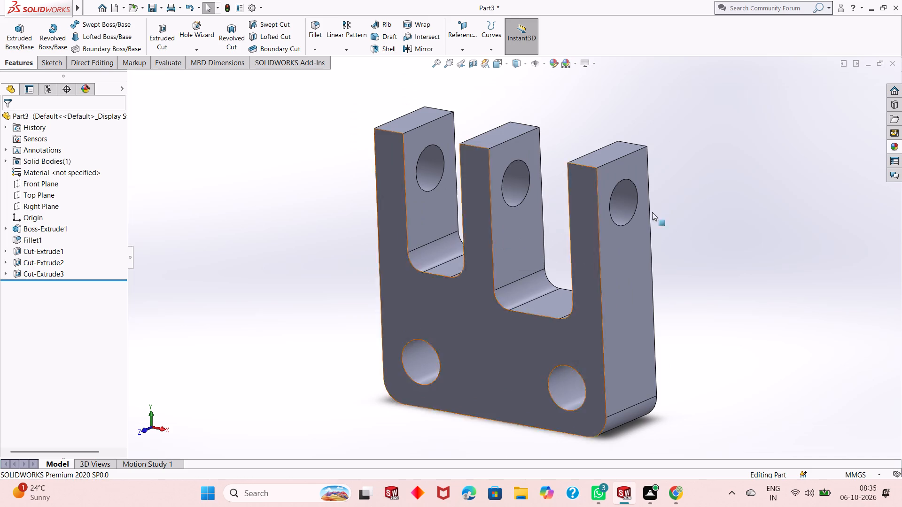
Apply the polished aluminum appearance to the cut feature of the hole running through the three prongs.
click(892, 142)
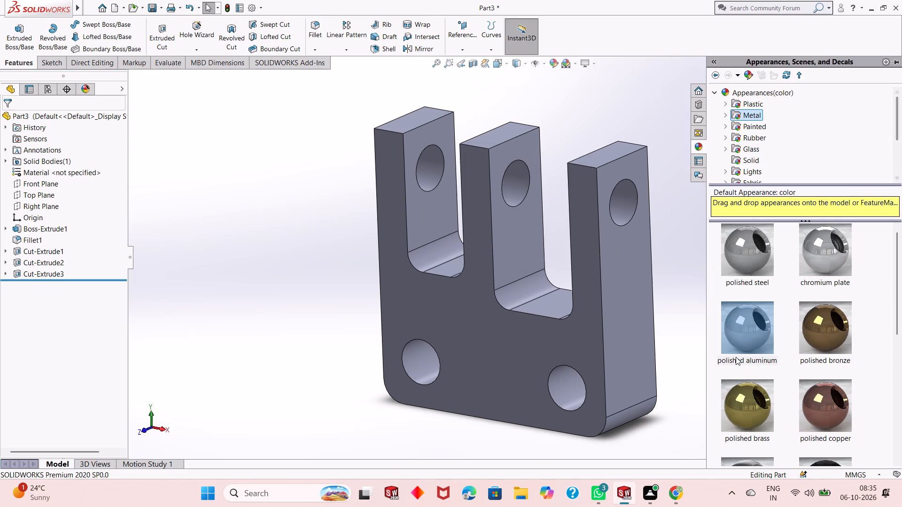
drag(735, 326, 715, 265)
drag(671, 191, 664, 189)
click(540, 183)
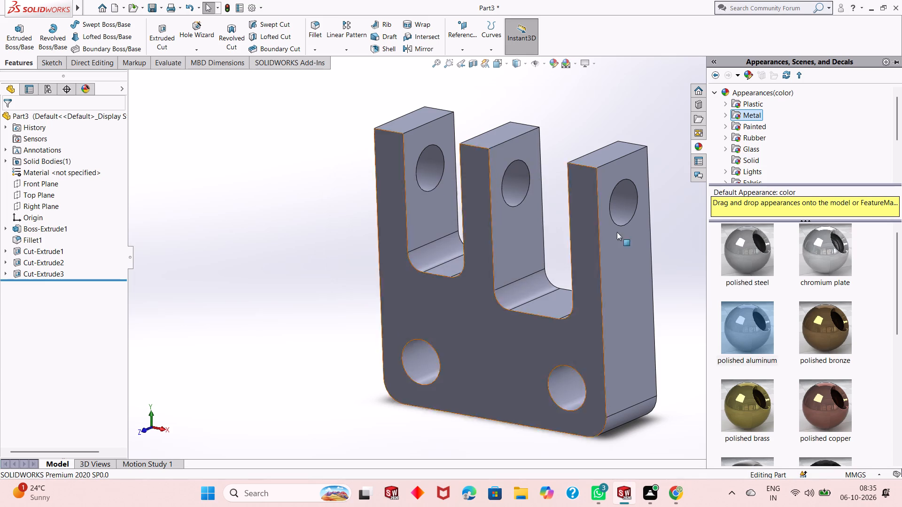
drag(739, 322, 628, 198)
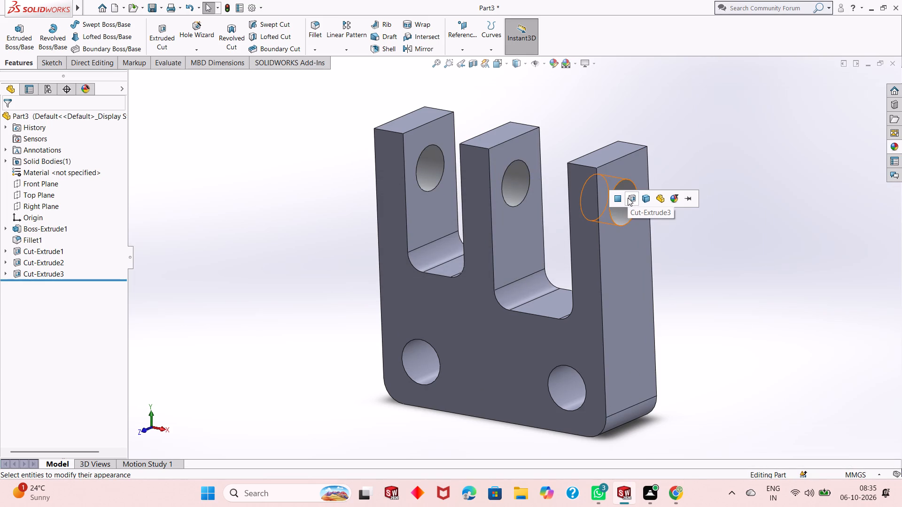
click(628, 198)
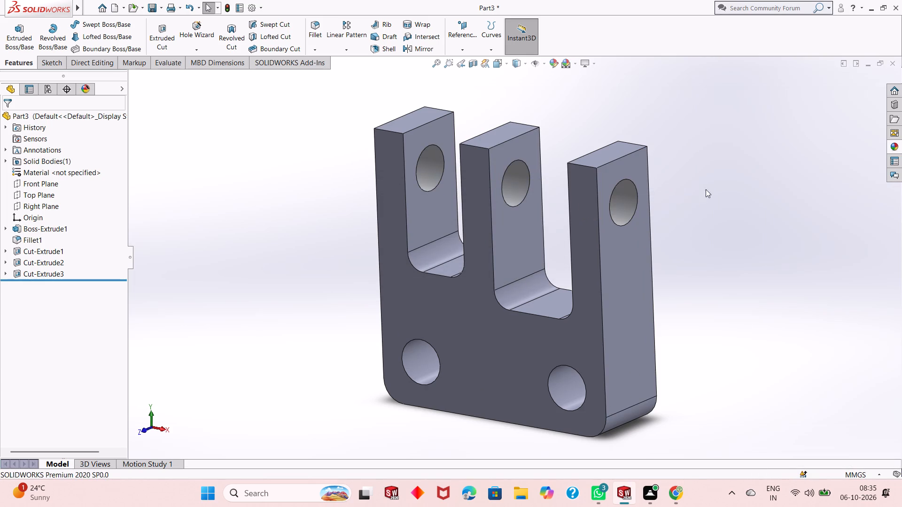
Apply the polished aluminum appearance to the cut feature of the two lower front-face holes.
click(894, 149)
drag(744, 335, 650, 368)
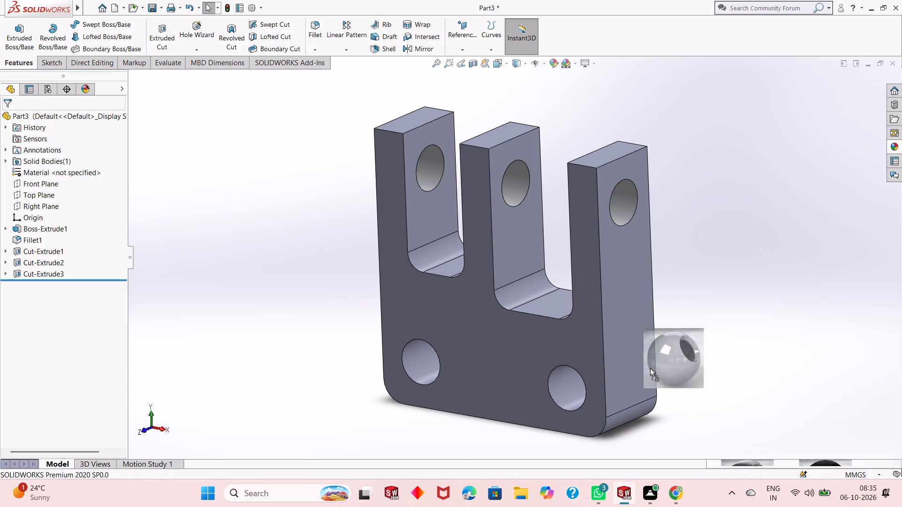
drag(650, 368, 559, 395)
click(559, 395)
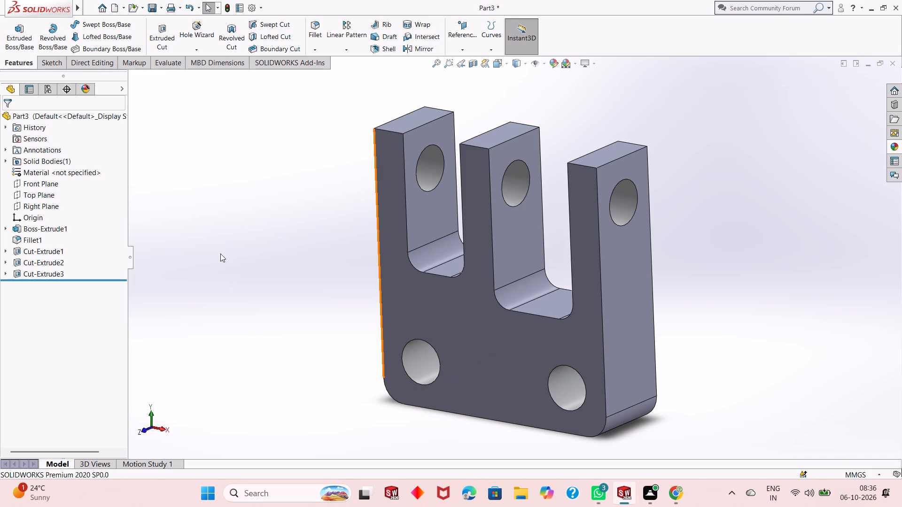
Save the part in the Downloads folder as Three-Prong bracket.
key(ctrl+s)
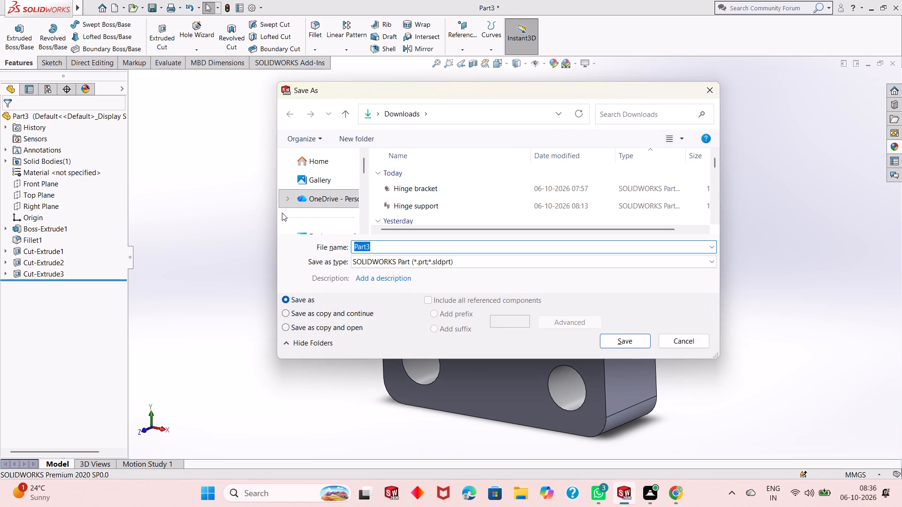
key(shift+t)
text(hree-Prong)
key(space)
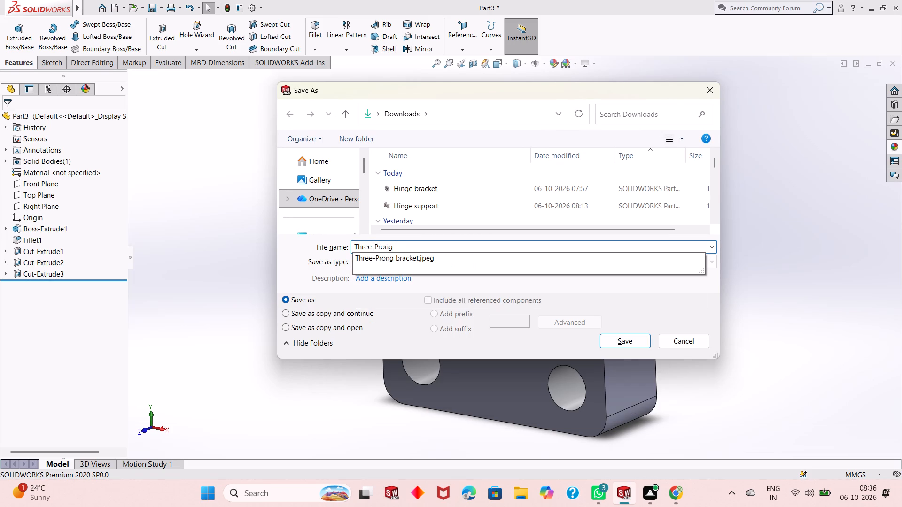
text(bracket)
key(Return)
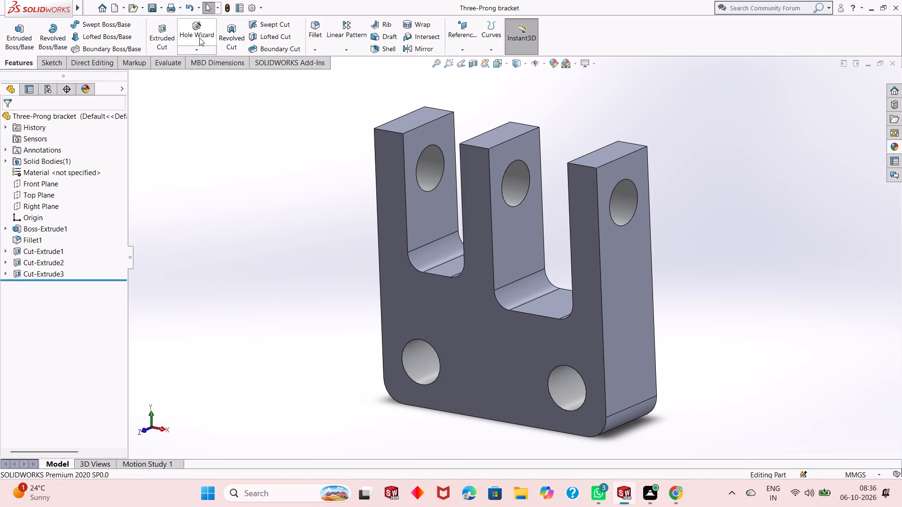
Save a copy of the part as Three-Prong bracket in Adobe Portable Document Format (*.pdf).
click(144, 12)
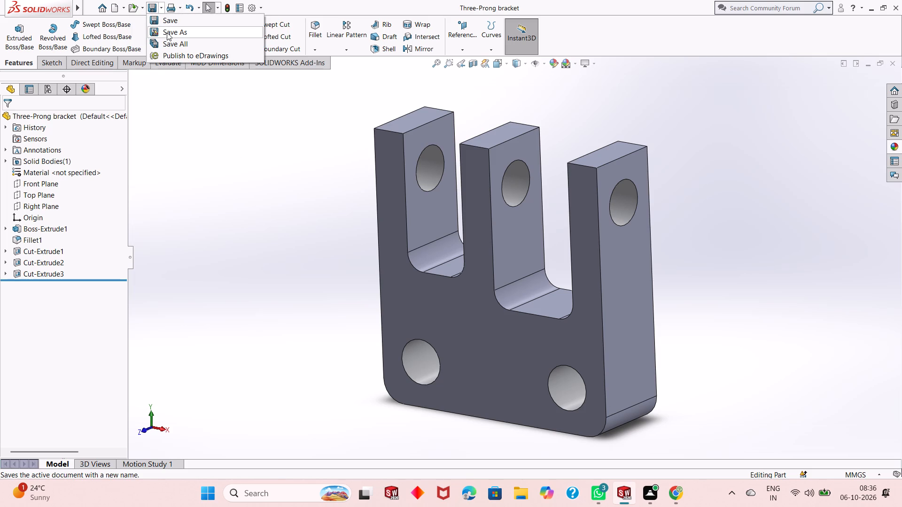
click(167, 32)
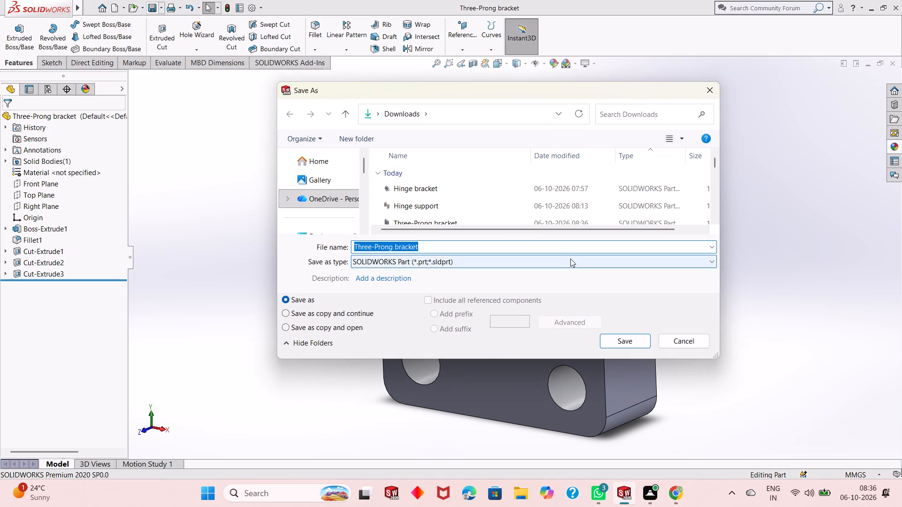
click(569, 258)
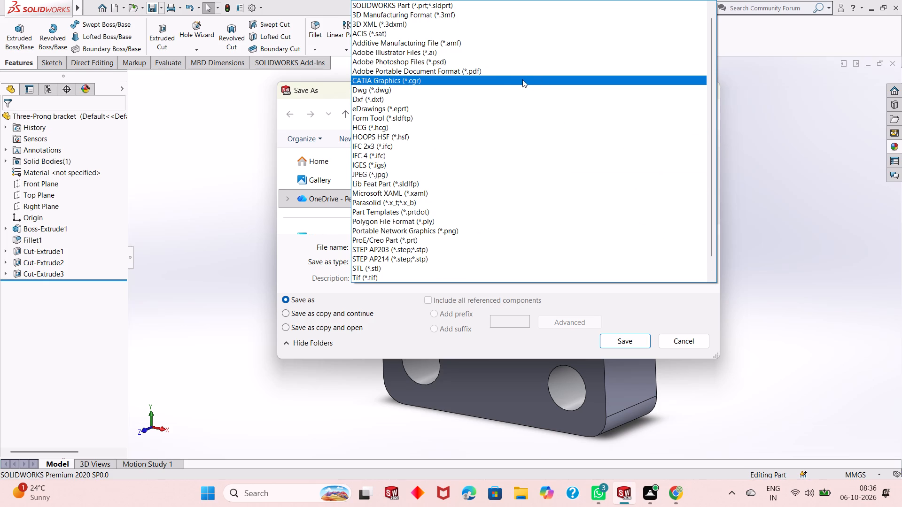
click(493, 71)
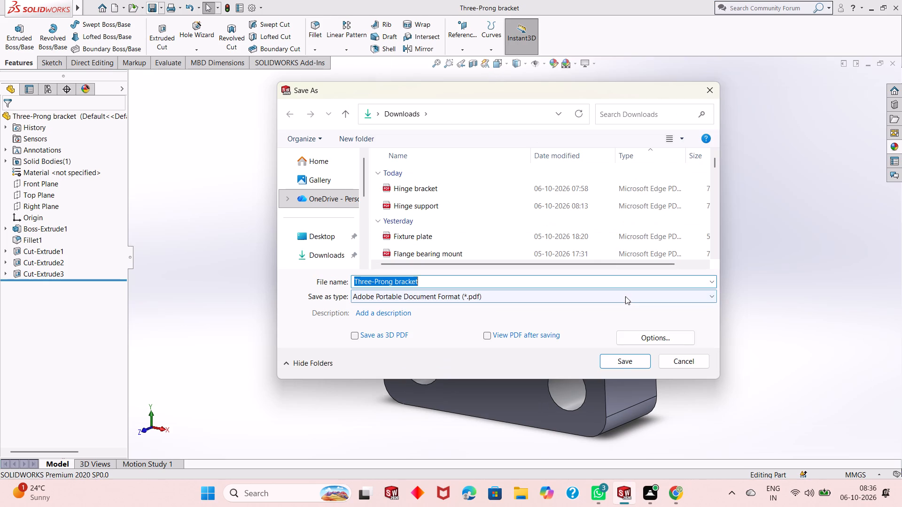
click(619, 363)
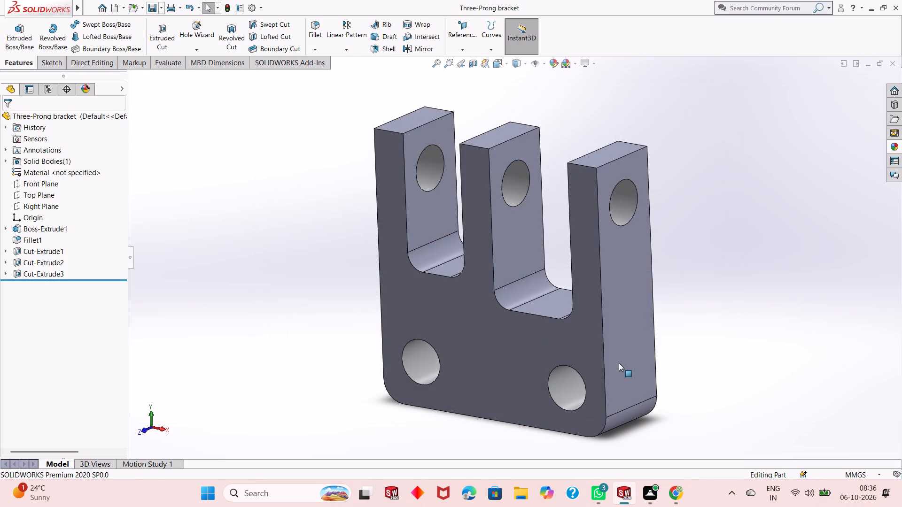